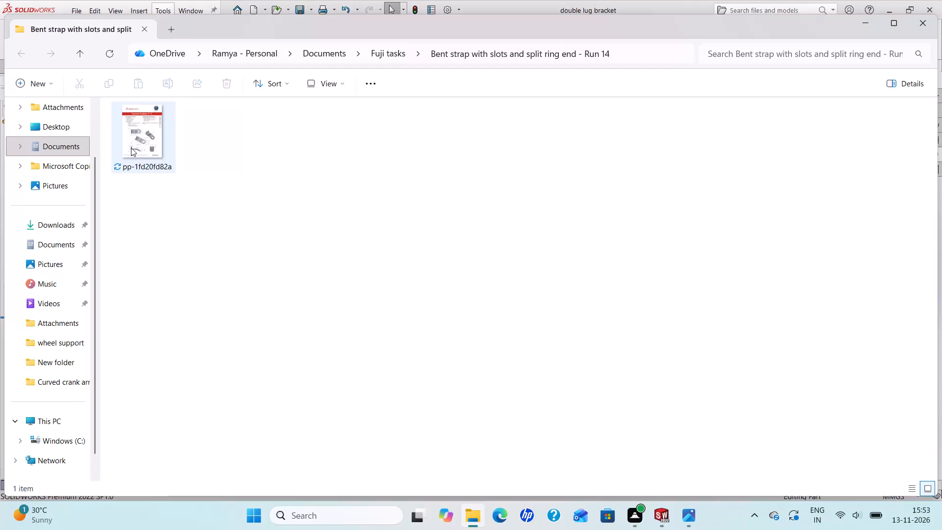
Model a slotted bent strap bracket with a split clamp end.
Open the pp-1fd20fd82a reference drawing from the Bent strap folder and close the folder window.
double_click(131, 148)
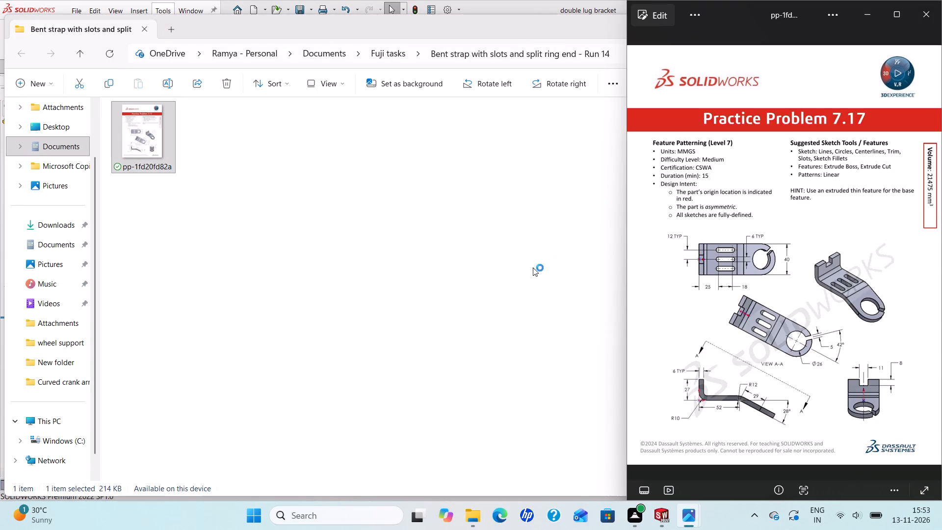
left_click(477, 275)
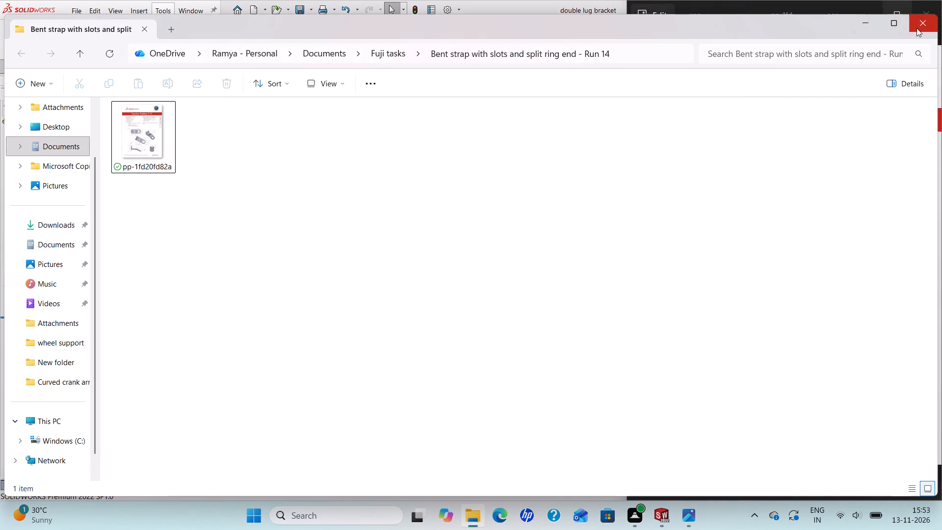
left_click(916, 28)
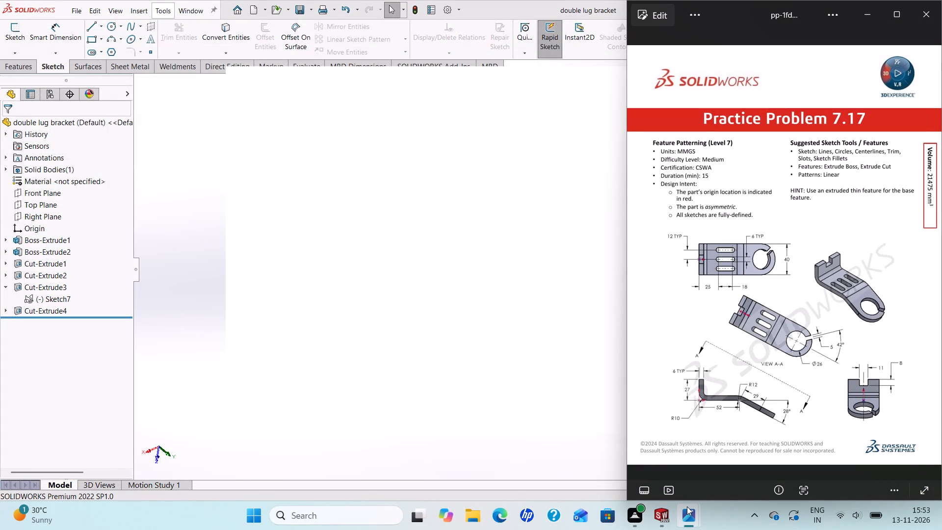
Switch to SOLIDWORKS and create a new part document.
left_click(197, 276)
scroll(425, 263, "up", 3)
scroll(449, 250, "down", 3)
scroll(652, 307, "up", 3)
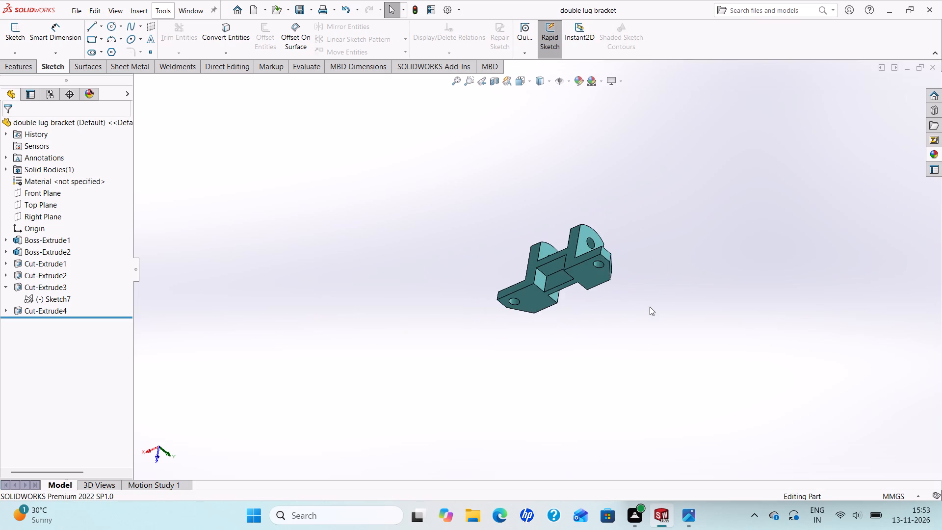
scroll(650, 307, "down", 2)
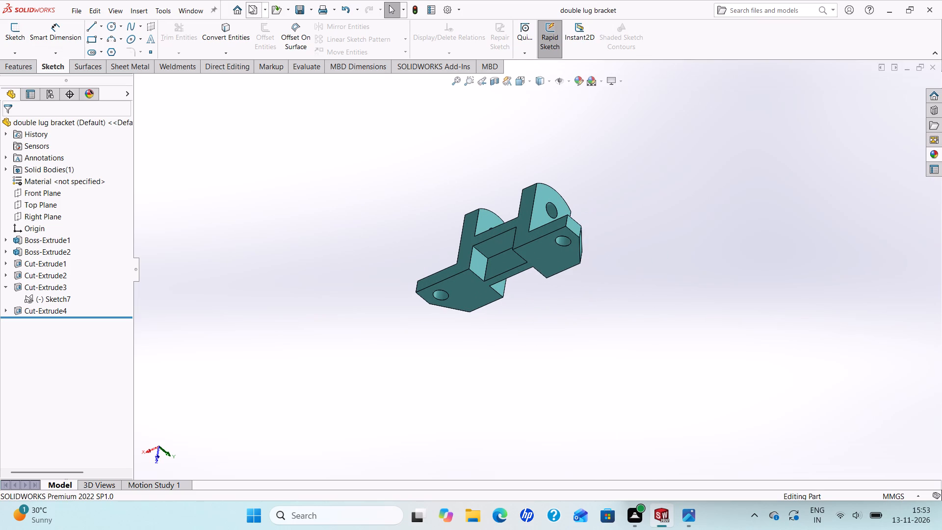
left_click(249, 5)
left_click(390, 384)
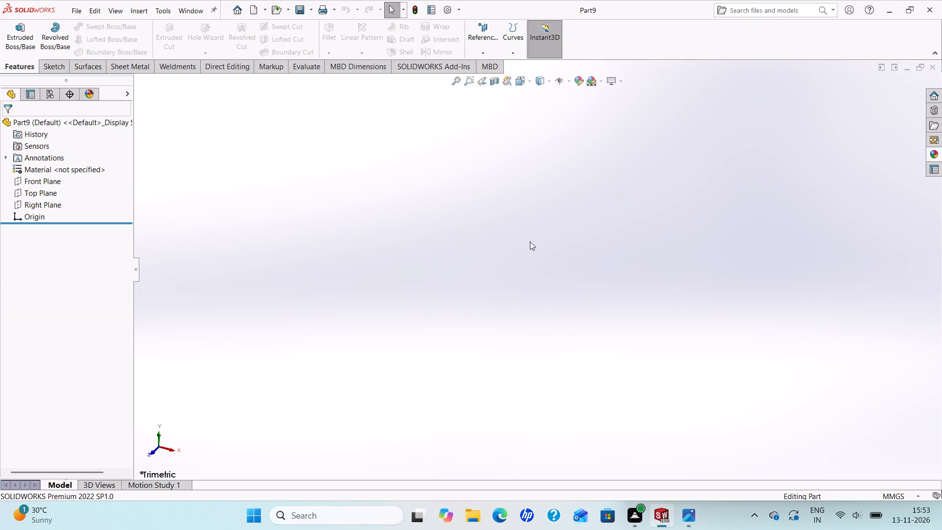
Start a new sketch on the Front Plane.
left_click(37, 181)
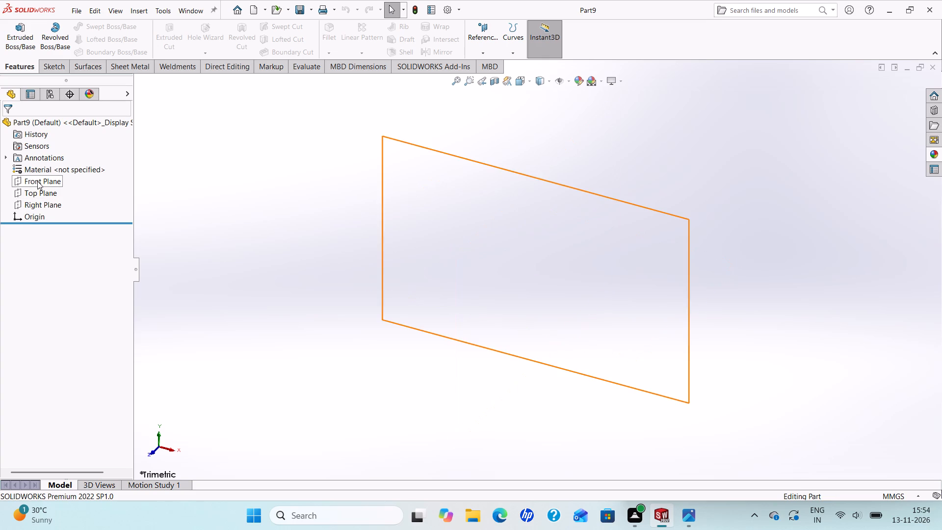
left_click(51, 162)
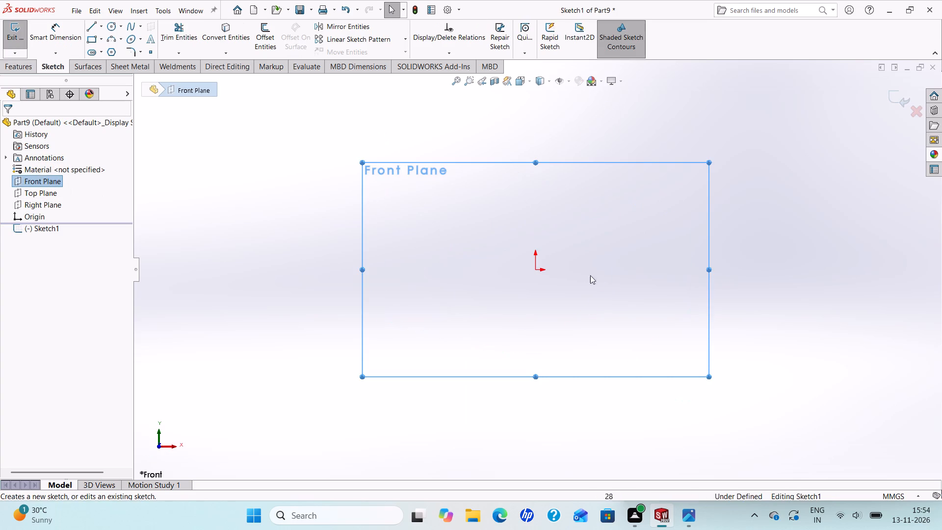
scroll(599, 279, "up", 1)
scroll(617, 265, "down", 2)
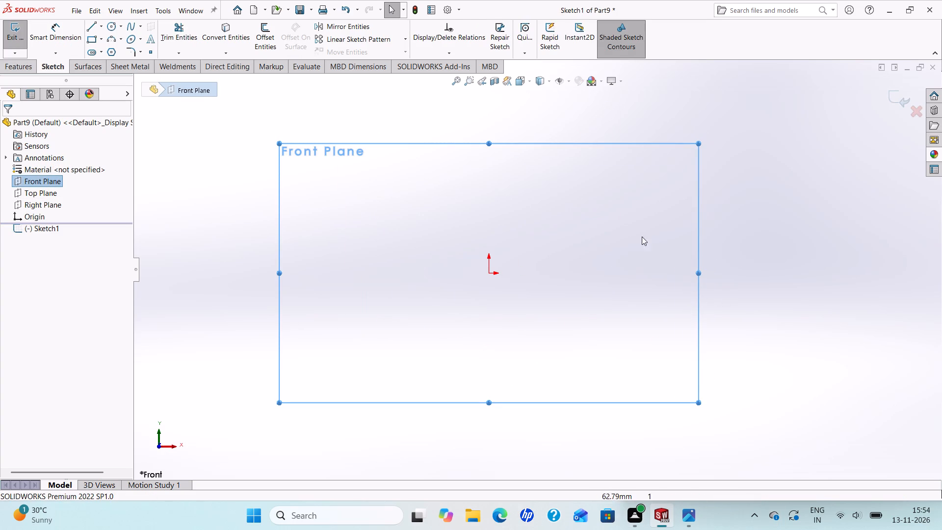
scroll(668, 241, "up", 3)
scroll(744, 309, "down", 2)
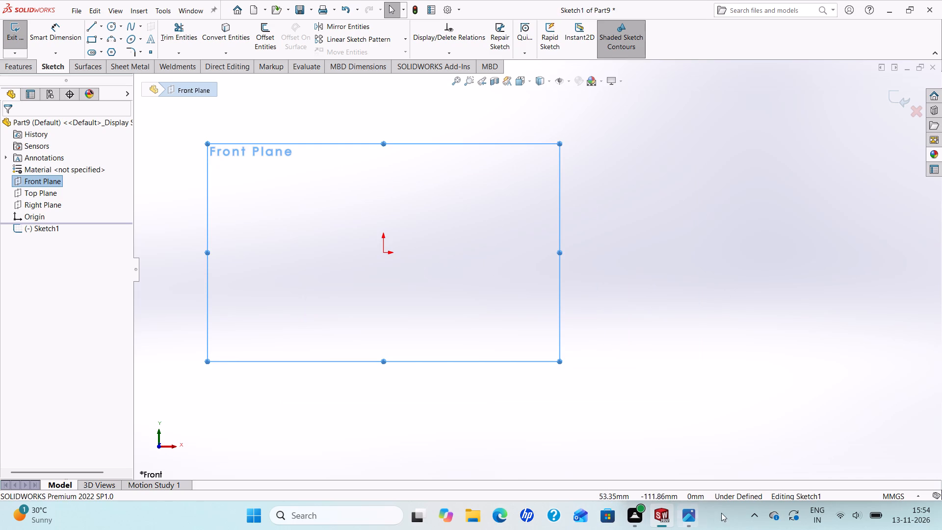
Close the pp-5b625854ef.jpg image and examine the side profile dimensions in the Practice Problem 7.17 drawing.
left_click(687, 512)
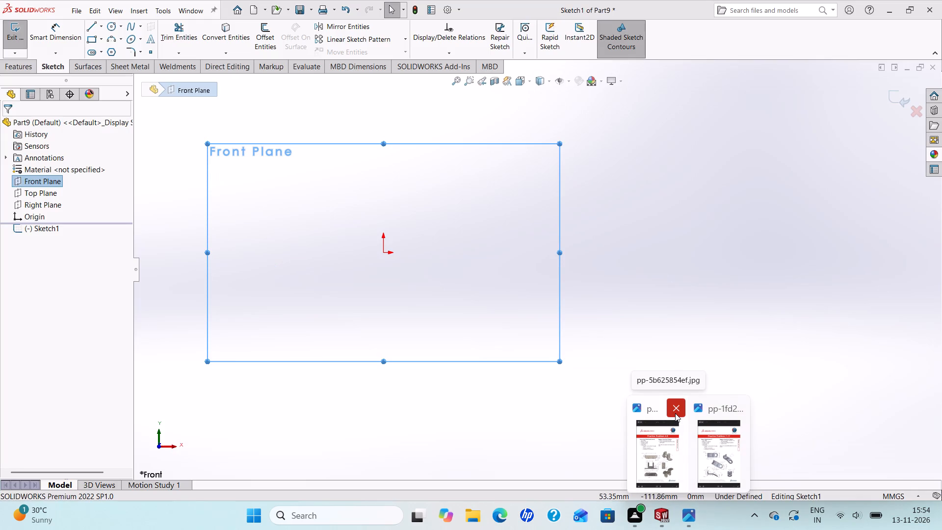
left_click(680, 403)
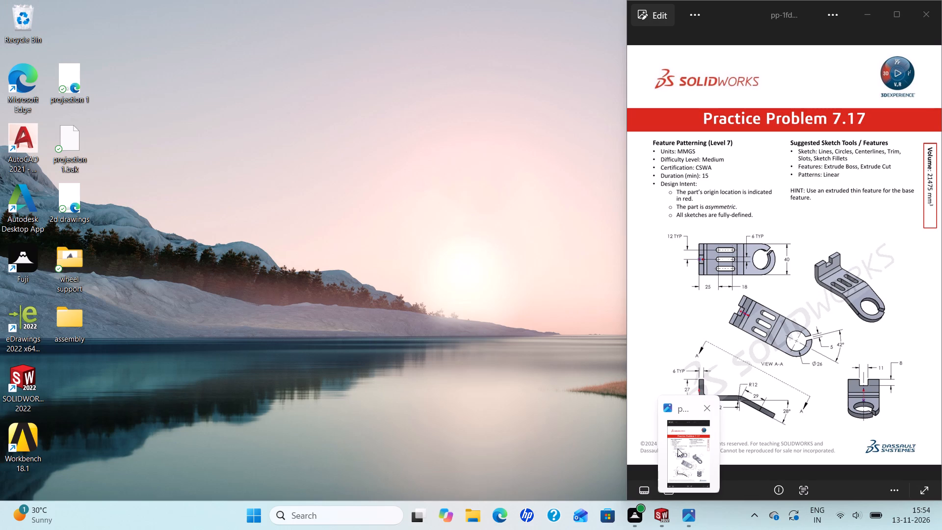
left_click(685, 450)
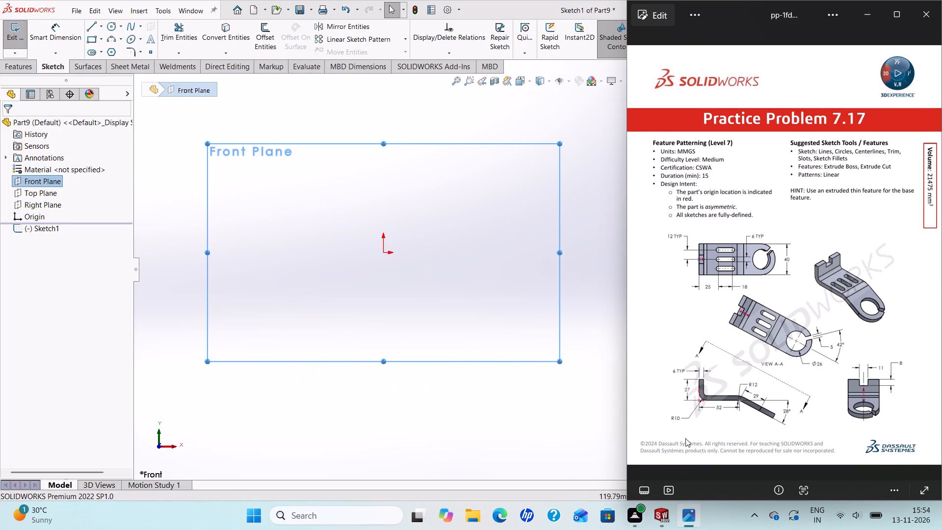
scroll(685, 411, "up", 2)
scroll(722, 443, "down", 1)
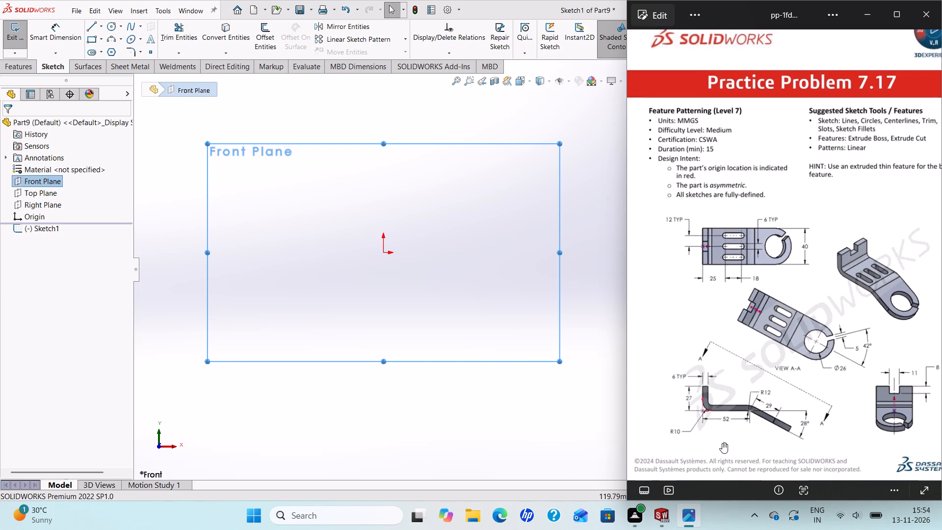
scroll(722, 443, "up", 1)
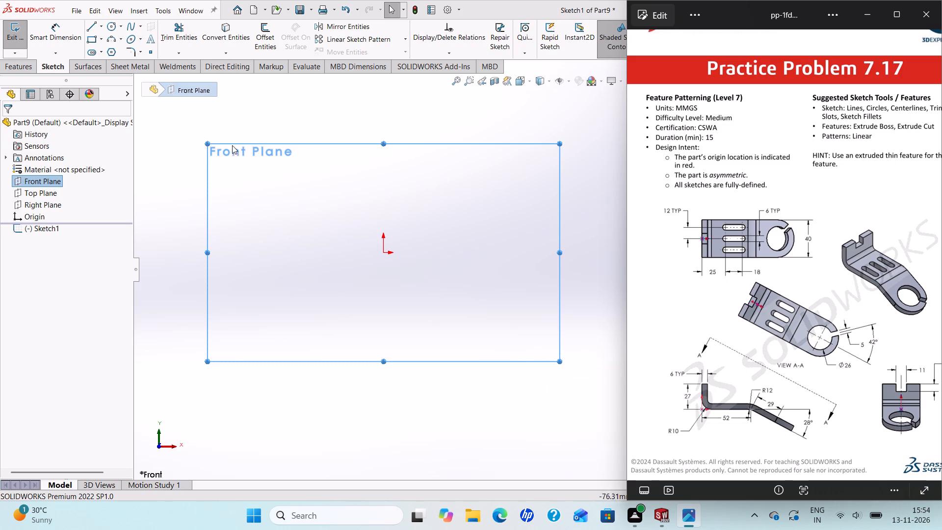
Sketch a line chain running vertically down to the origin, horizontally about 38 mm, and sloping downward about 40 mm.
left_click(92, 26)
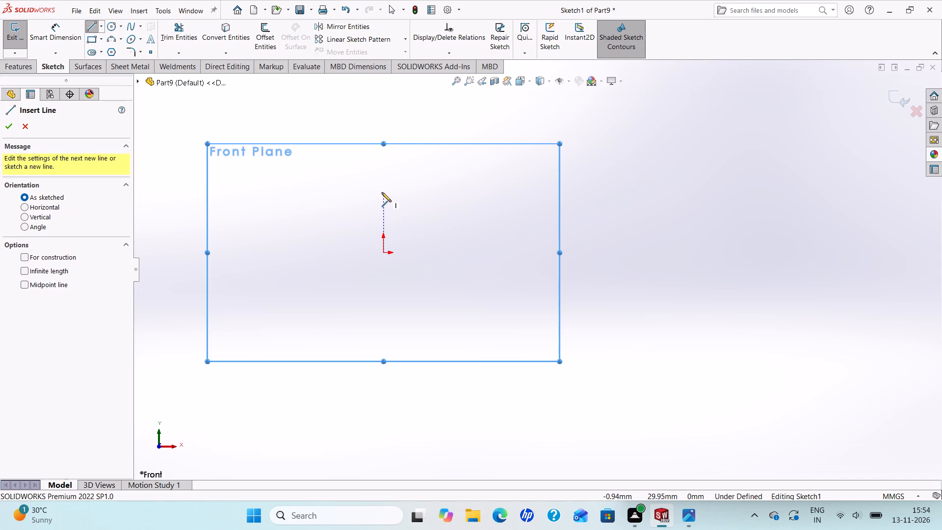
left_click(384, 182)
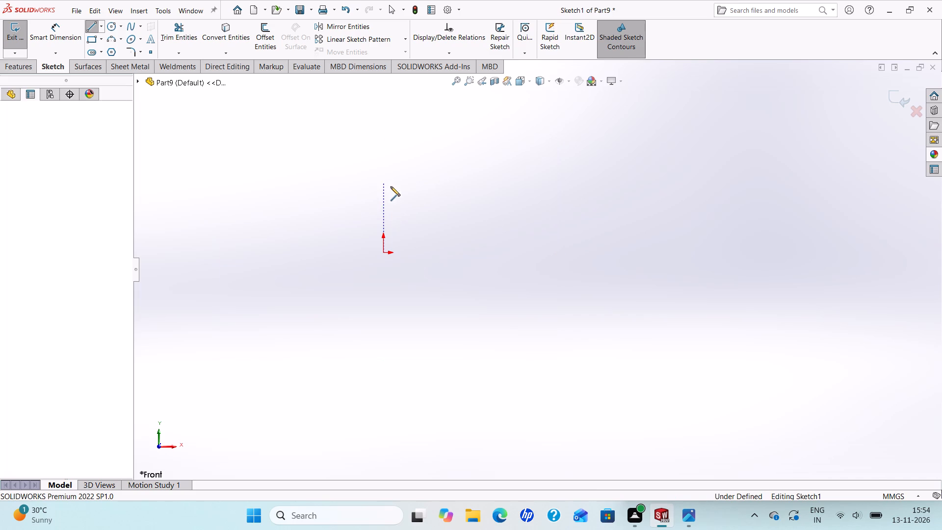
left_click(383, 250)
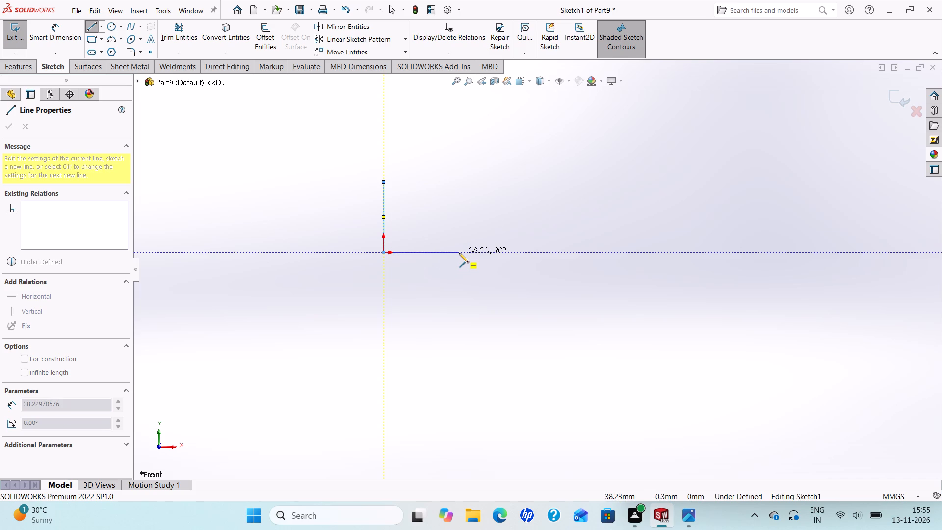
left_click(459, 253)
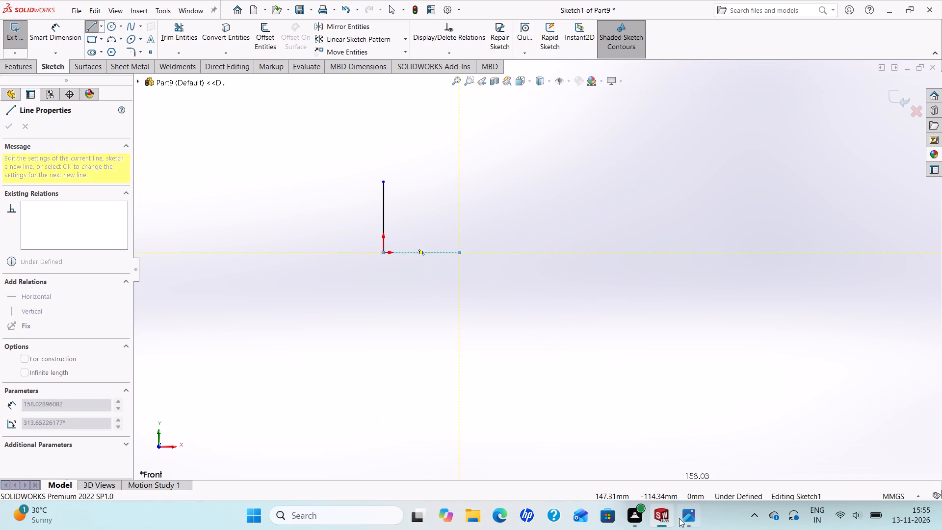
left_click(697, 522)
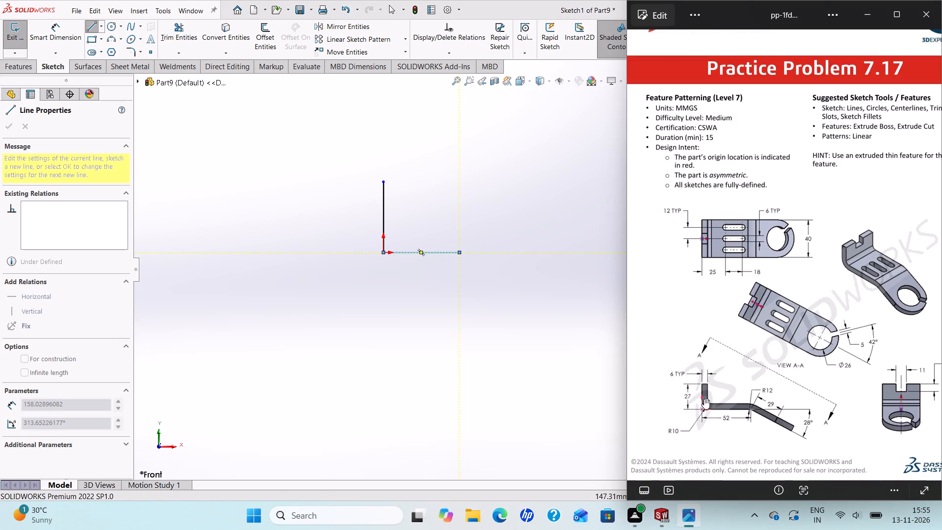
left_click(534, 280)
right_click(534, 280)
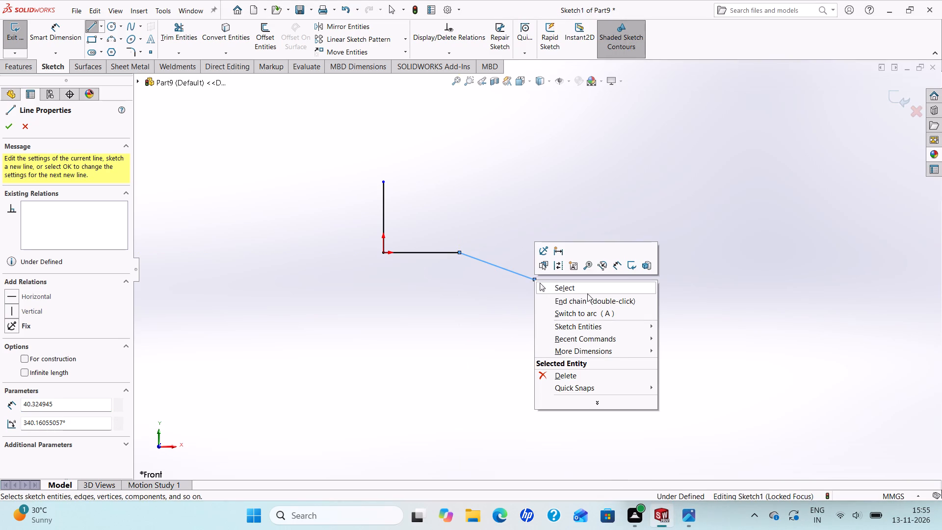
left_click(576, 289)
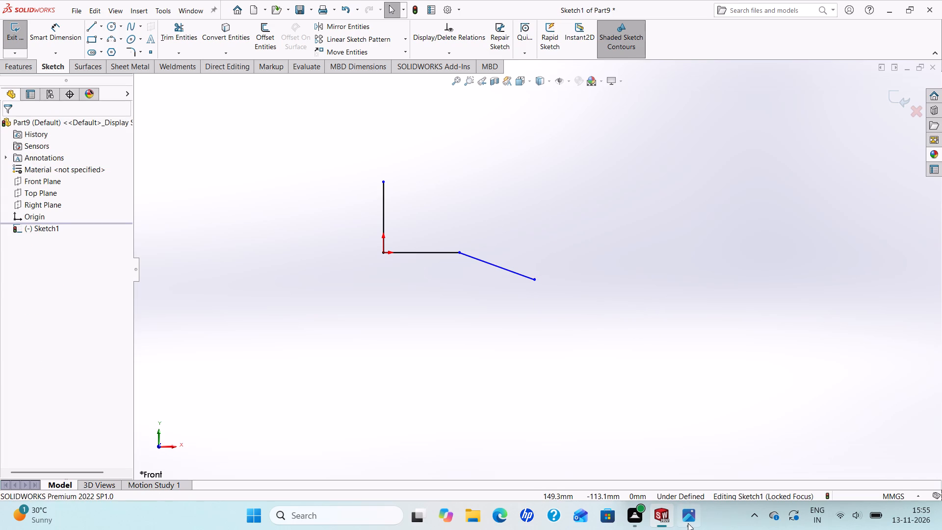
Check the reference drawing and dimension the vertical line at 27 mm.
left_click(688, 523)
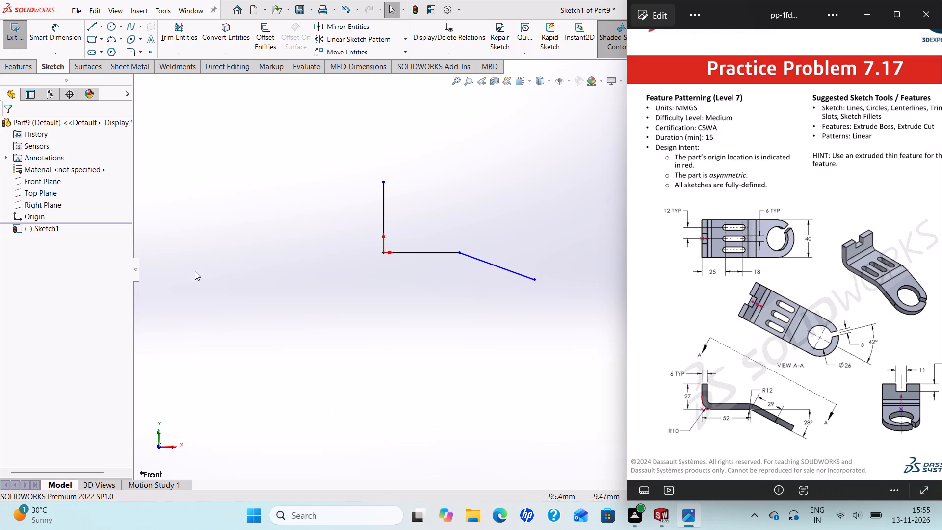
left_click(60, 37)
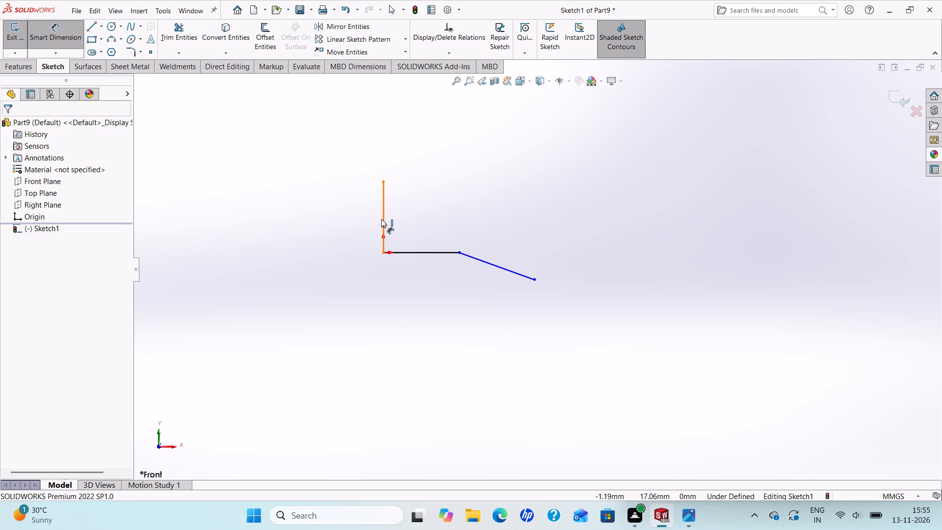
left_click(381, 219)
left_click(332, 218)
type("27")
key("Return")
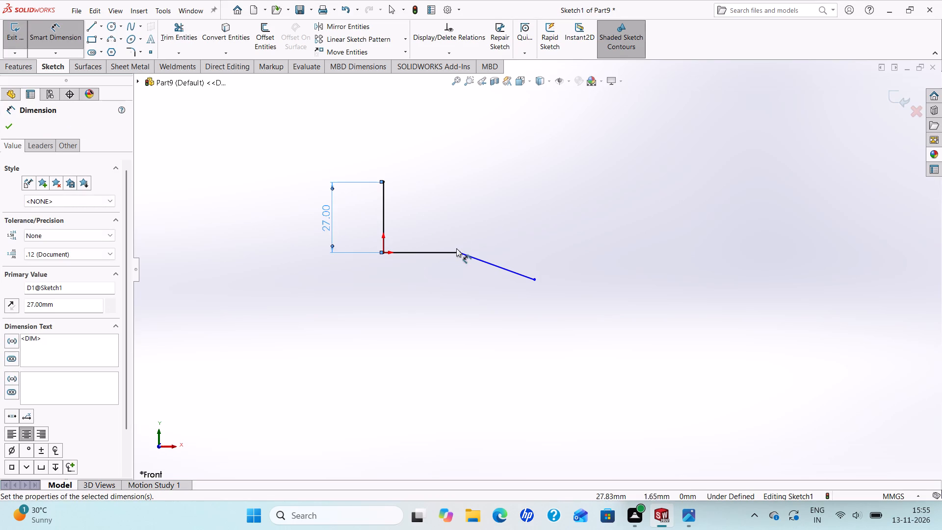
Dimension the horizontal line at 52 mm.
left_click(450, 256)
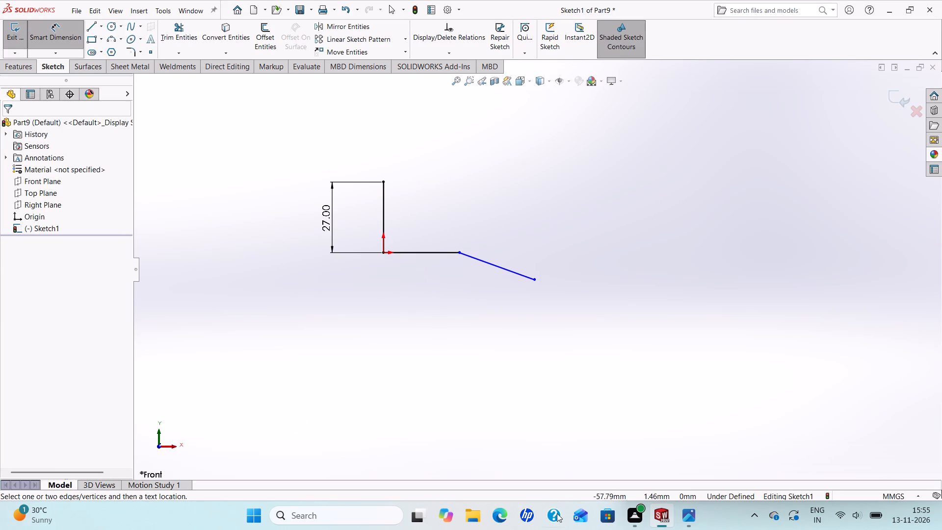
left_click(434, 252)
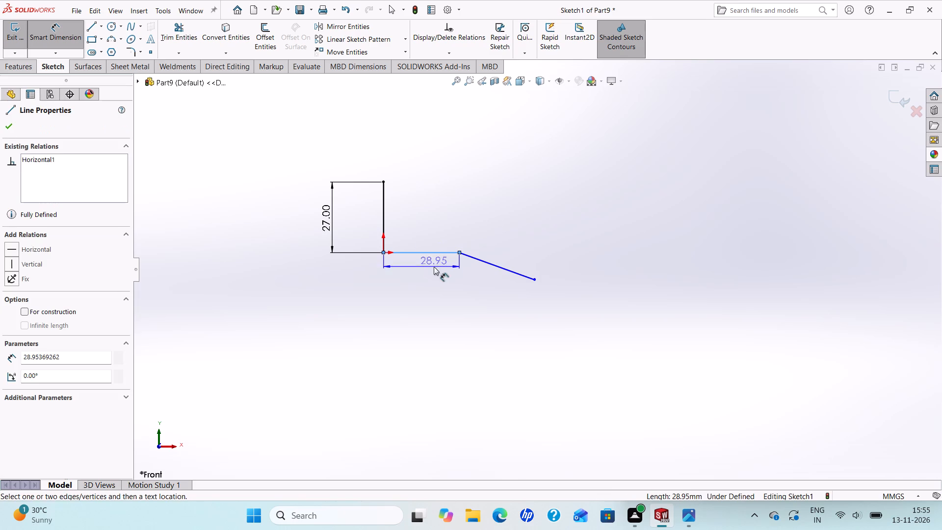
left_click(428, 283)
type("52")
key("Return")
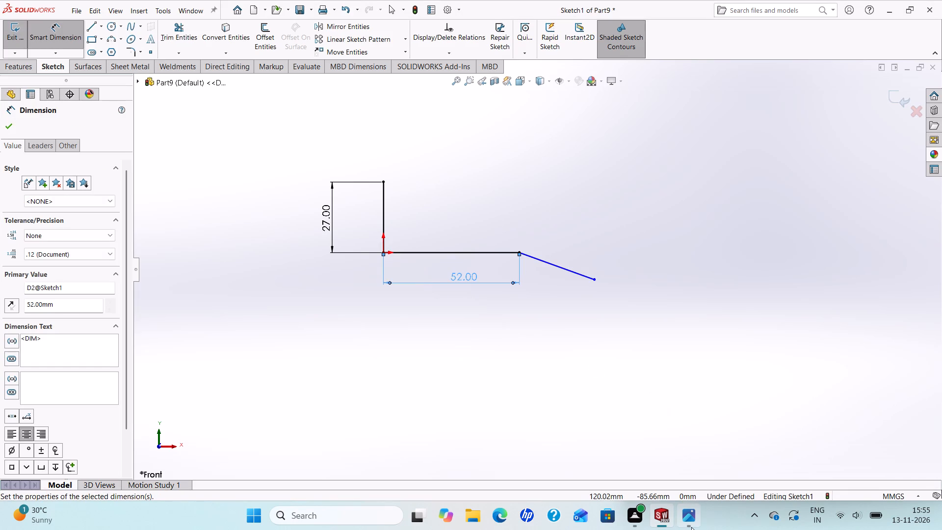
Consult the reference drawing and dimension the sloping line's horizontal extent at 35 mm.
left_click(691, 527)
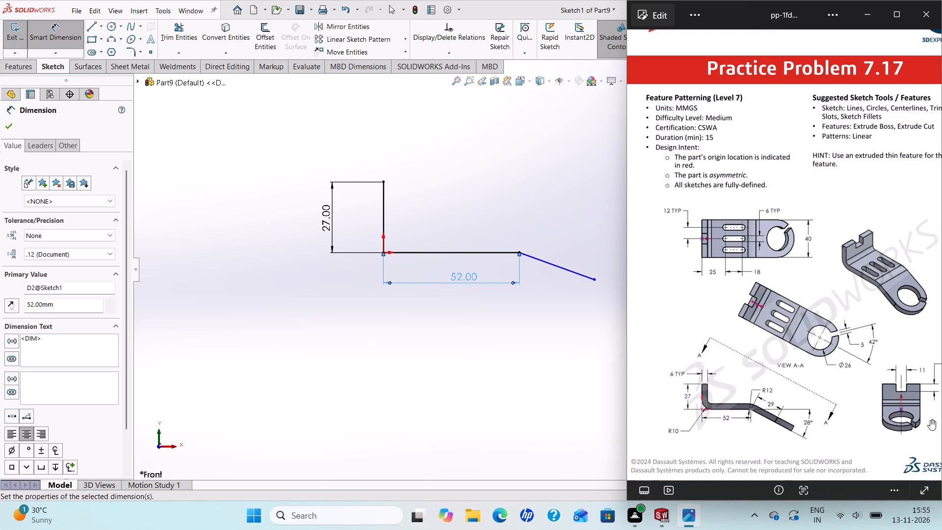
scroll(925, 413, "up", 2)
scroll(925, 413, "down", 4)
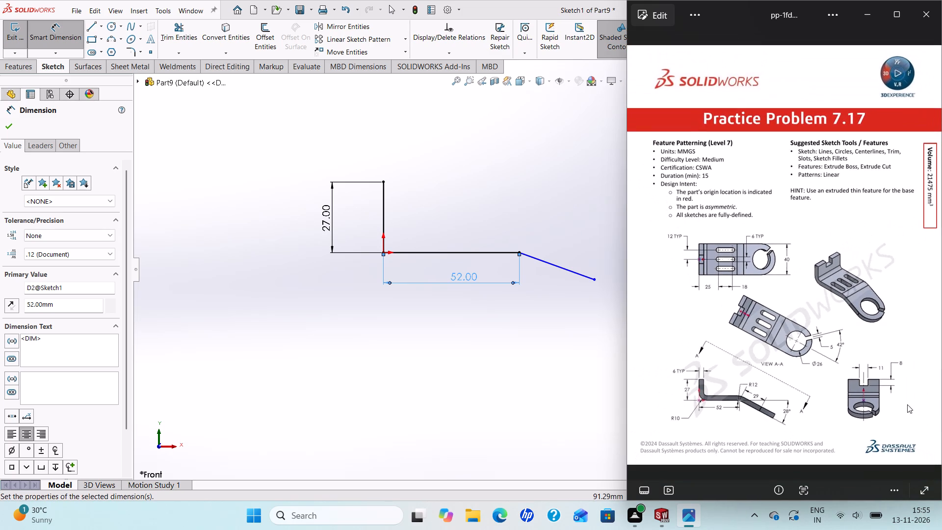
scroll(812, 380, "up", 1)
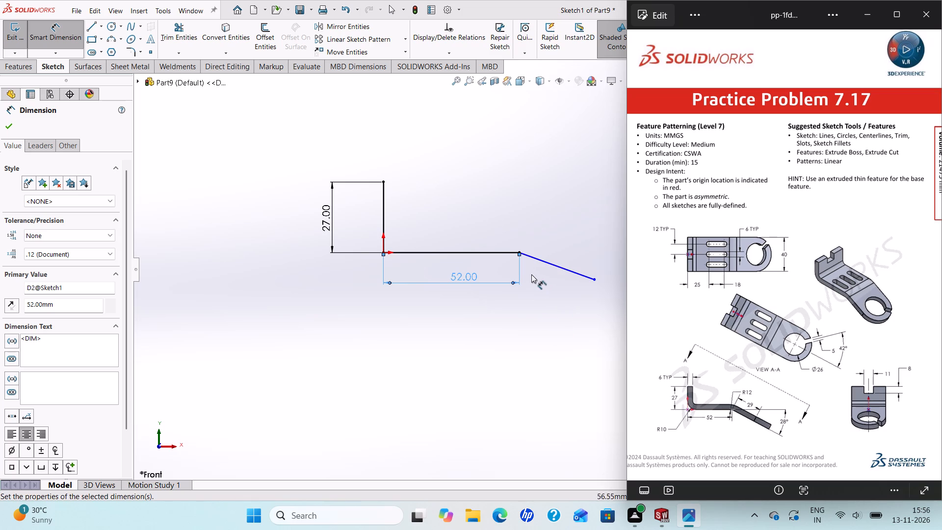
left_click(547, 261)
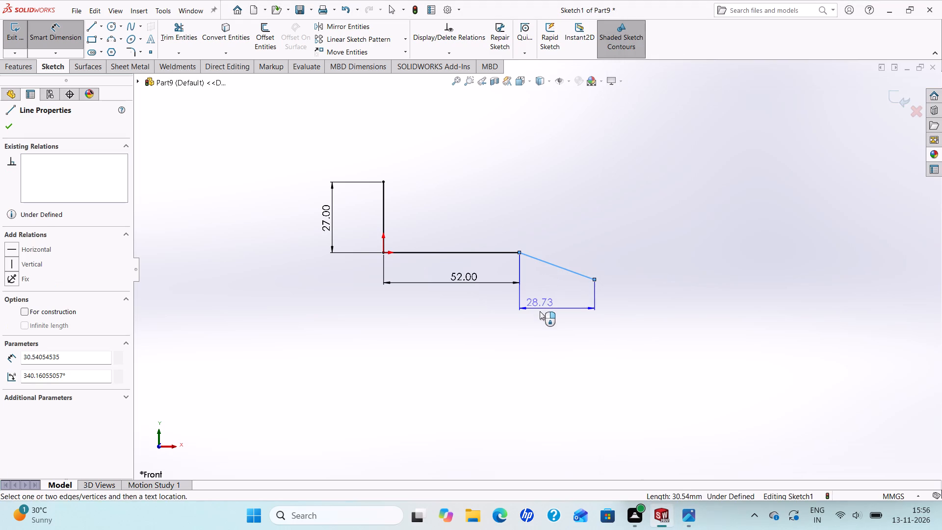
left_click(542, 298)
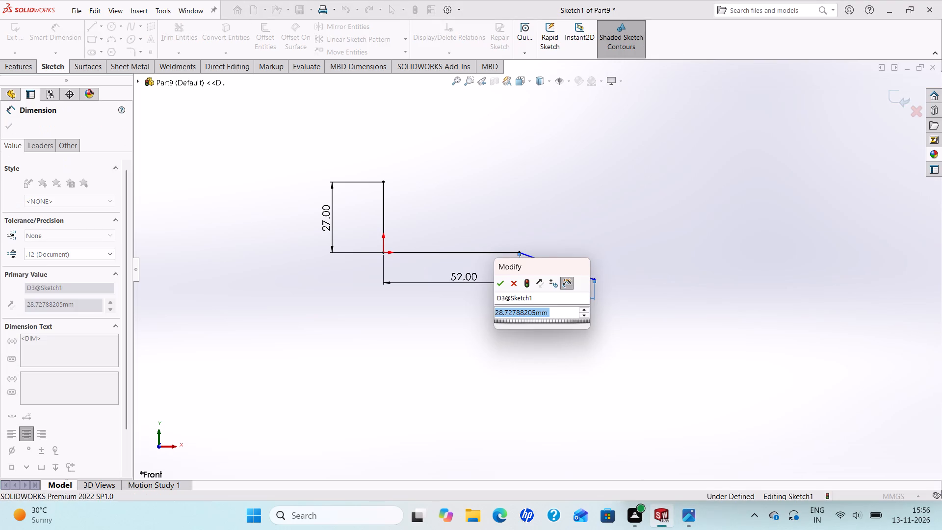
type("35")
key("Return")
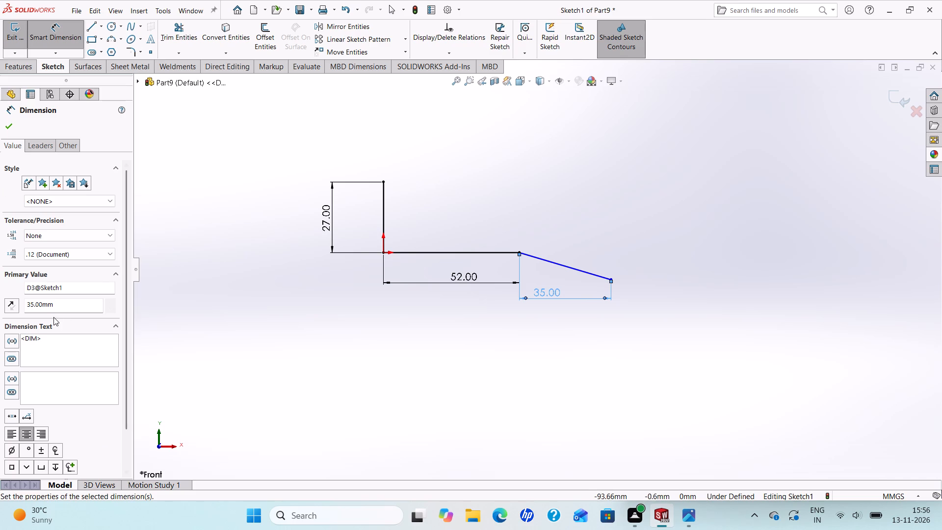
Set the sloping line's horizontal dimension to 40 mm.
left_click_drag(63, 304, 0, 318)
type("40")
key("Return")
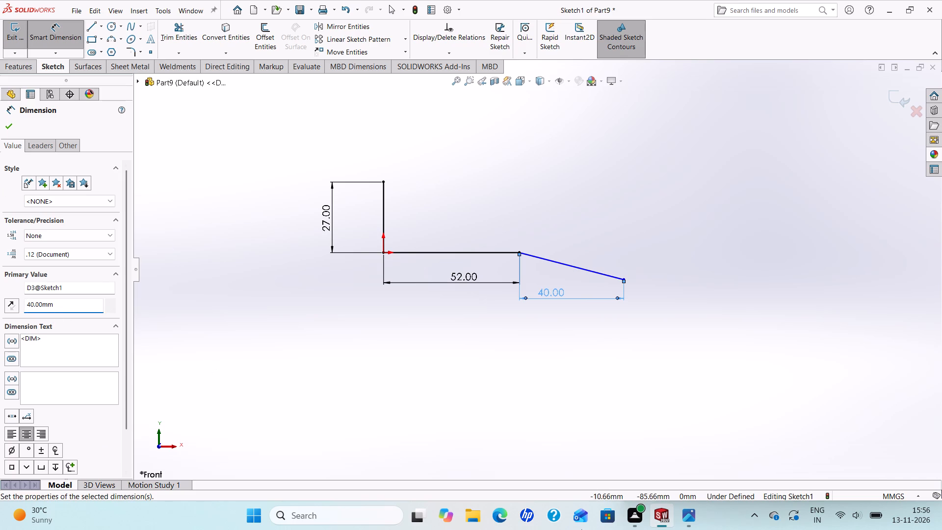
Set the sloping line's horizontal dimension to 45 mm.
left_click_drag(61, 303, 0, 306)
type("45")
key("Return")
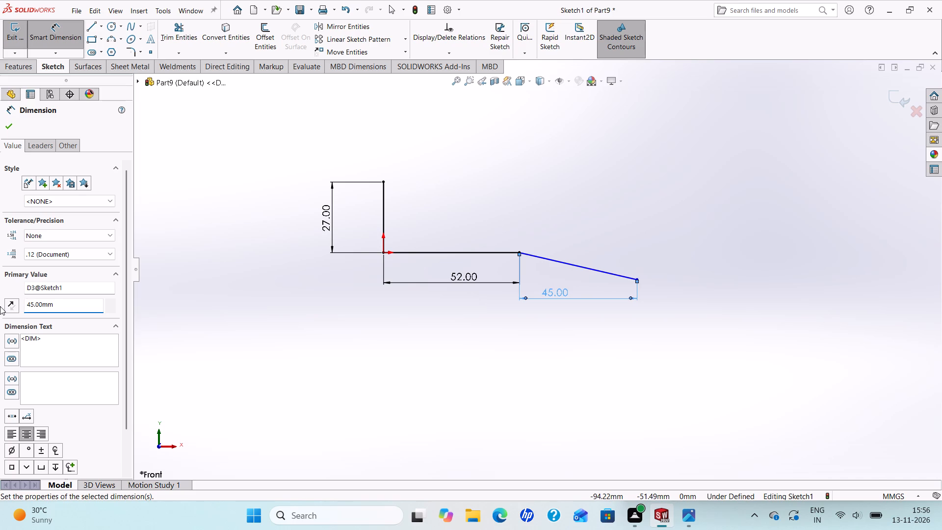
left_click(8, 125)
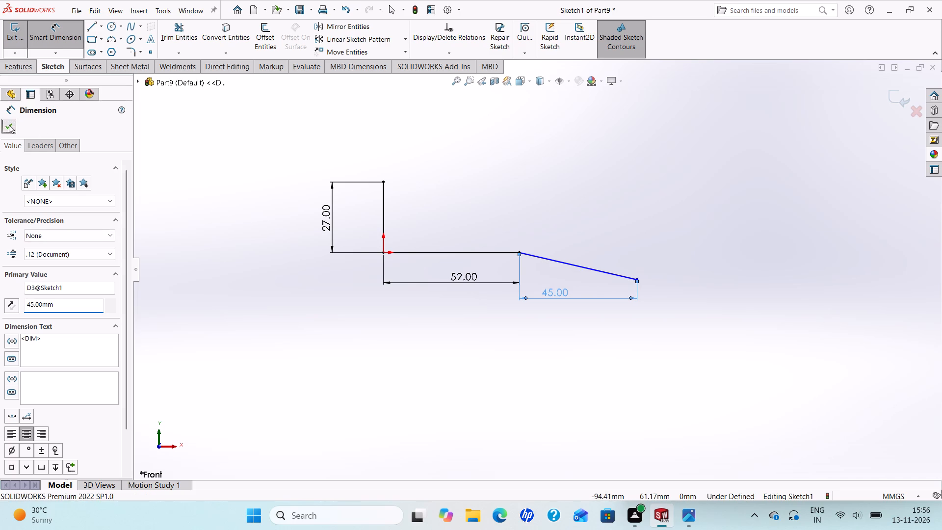
Consult the reference drawing and round the corner at the origin with a 10 mm sketch fillet.
left_click(687, 517)
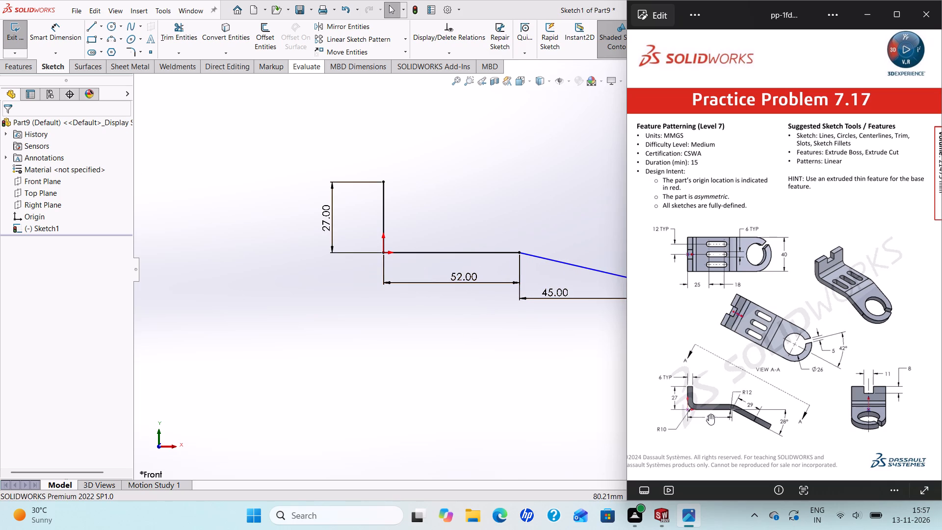
left_click(130, 49)
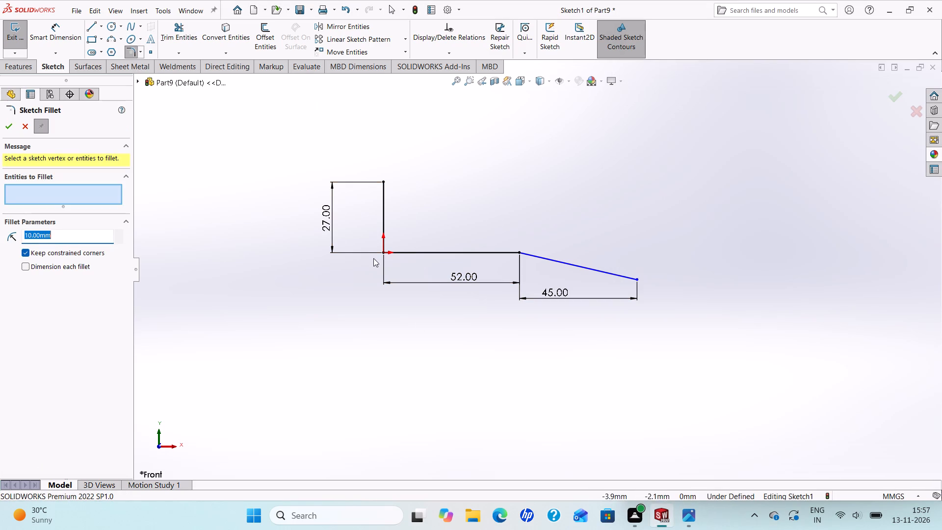
left_click(385, 250)
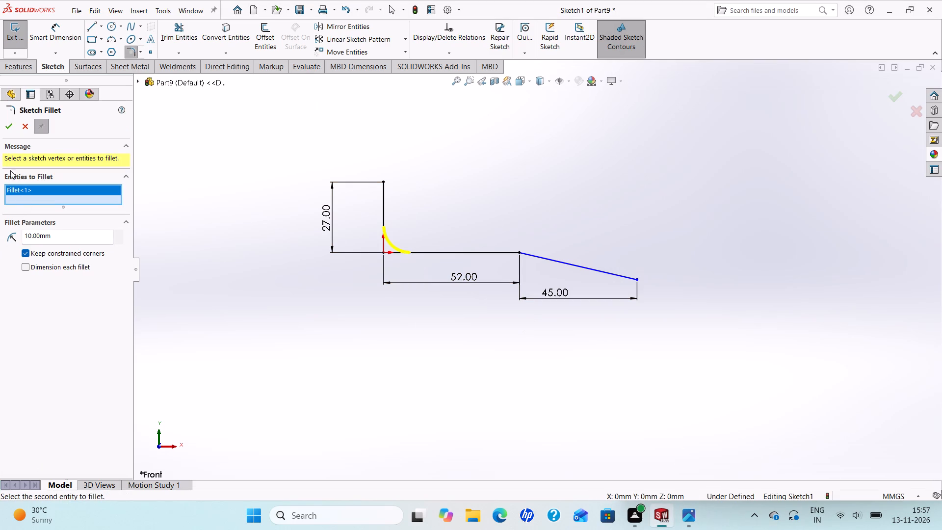
left_click(3, 127)
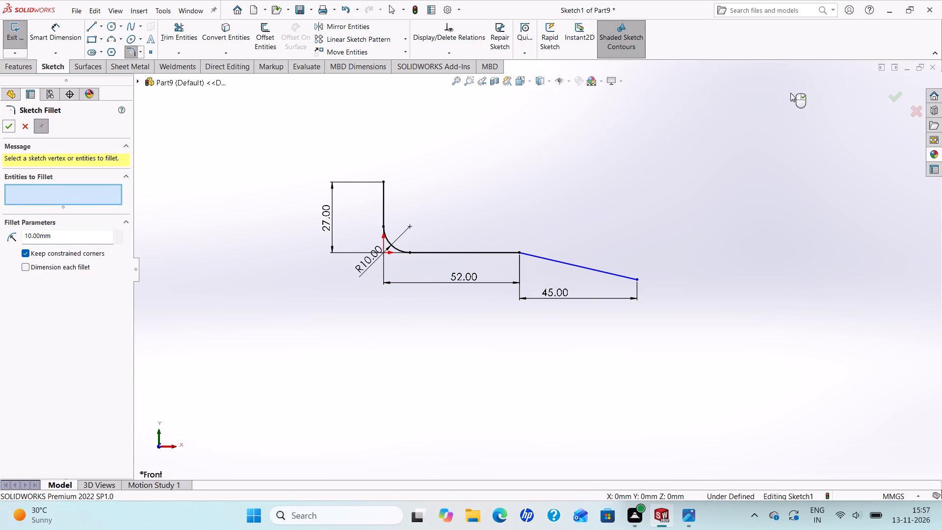
left_click(7, 123)
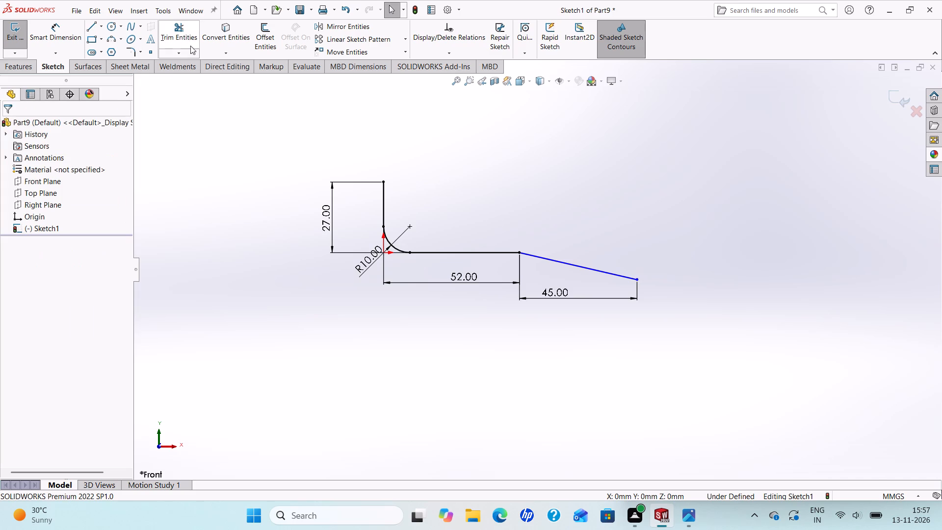
Add a 12 mm sketch fillet at the corner between the horizontal and sloping lines.
left_click(132, 49)
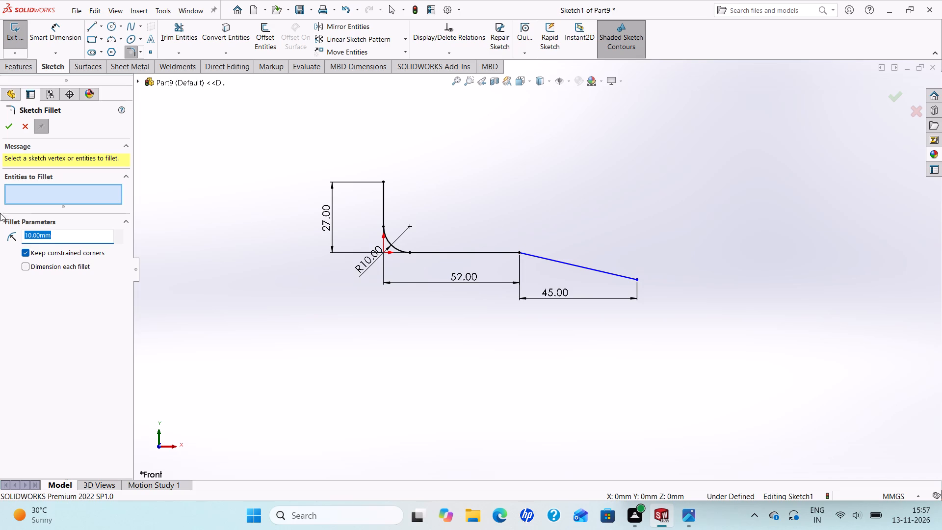
type("12")
key("Return")
left_click(522, 254)
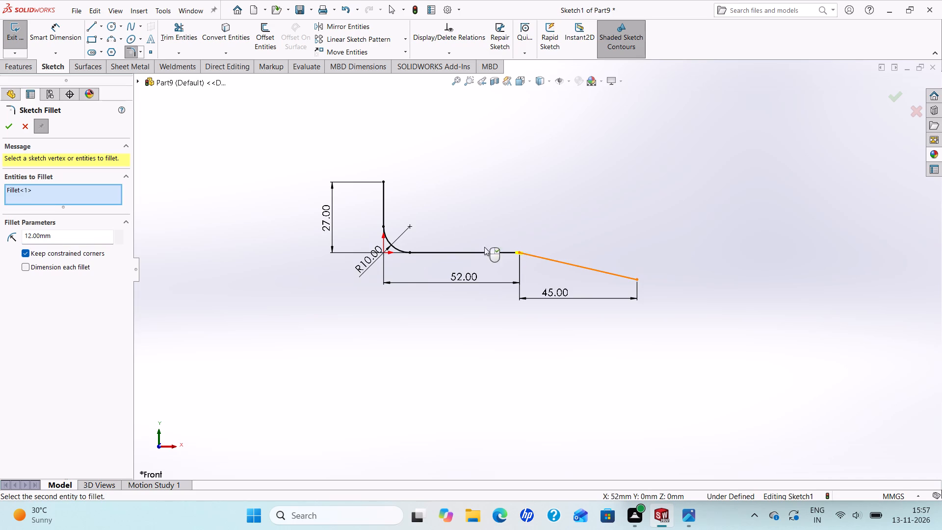
left_click(15, 129)
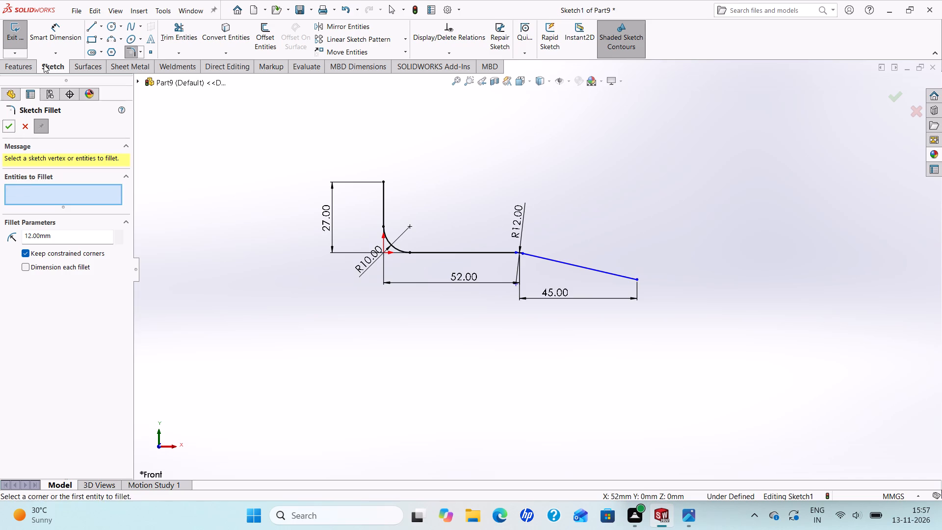
left_click(5, 132)
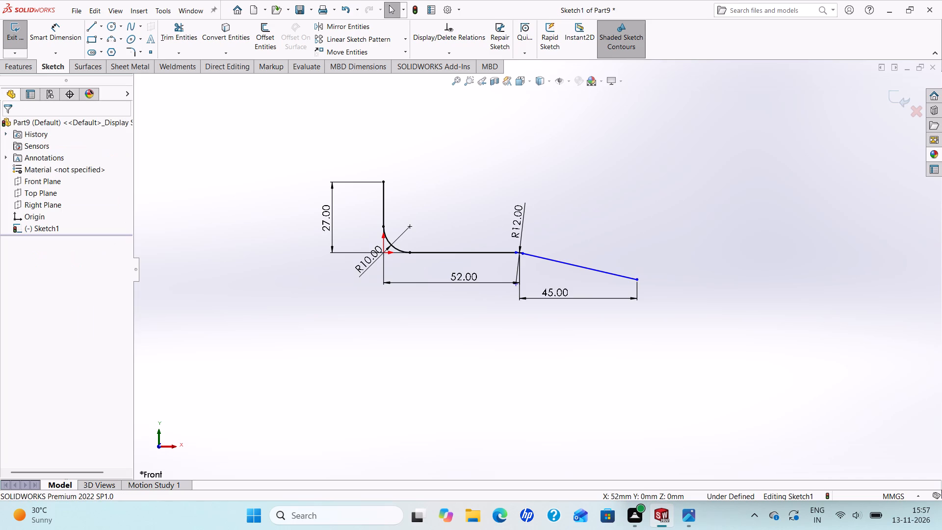
Dimension the angle between the horizontal and sloping lines at 28° and check it against the reference drawing.
left_click(67, 31)
scroll(533, 265, "down", 4)
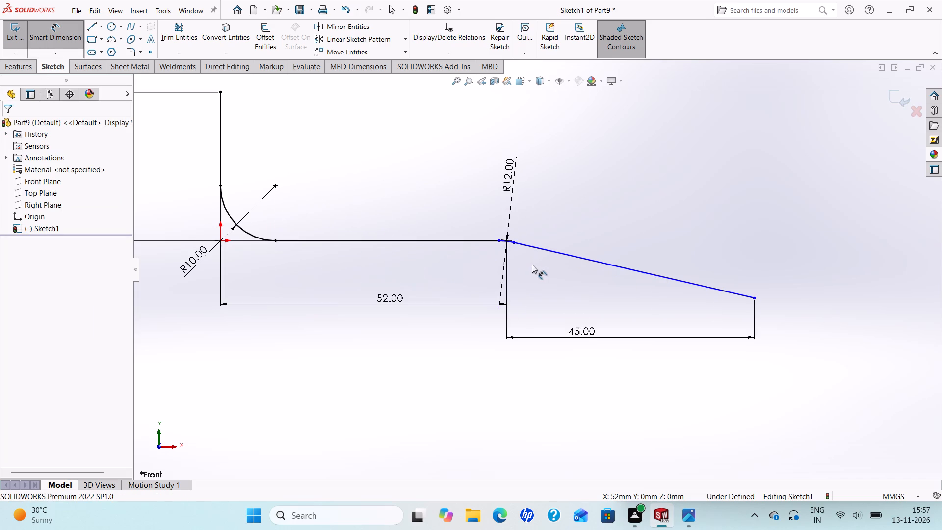
left_click(460, 241)
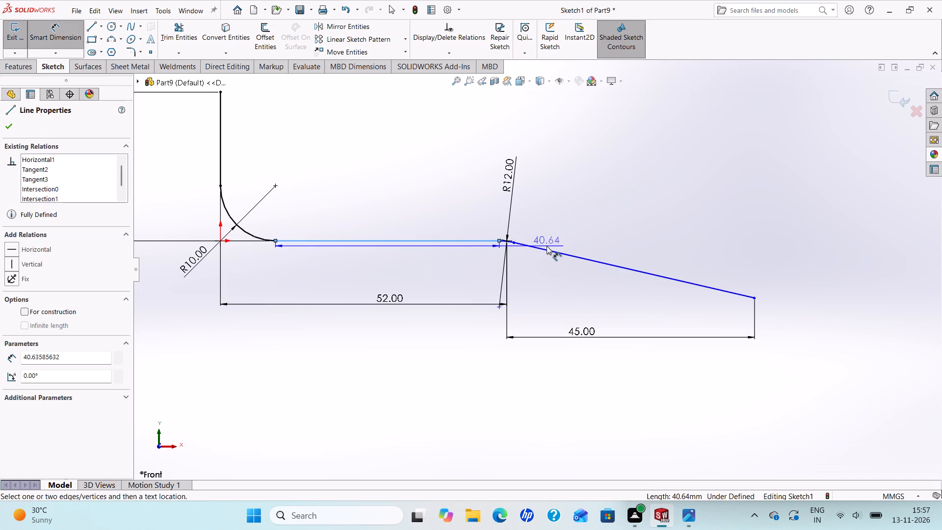
left_click(549, 248)
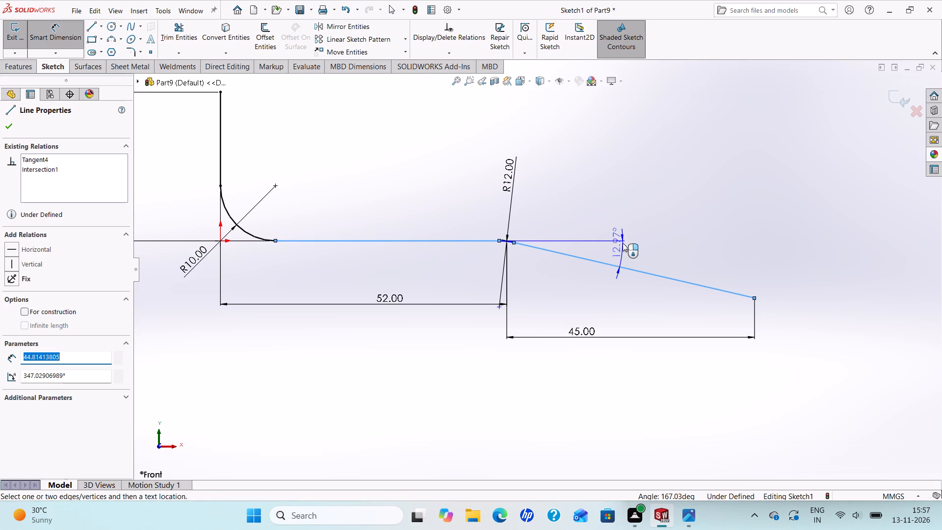
left_click(623, 243)
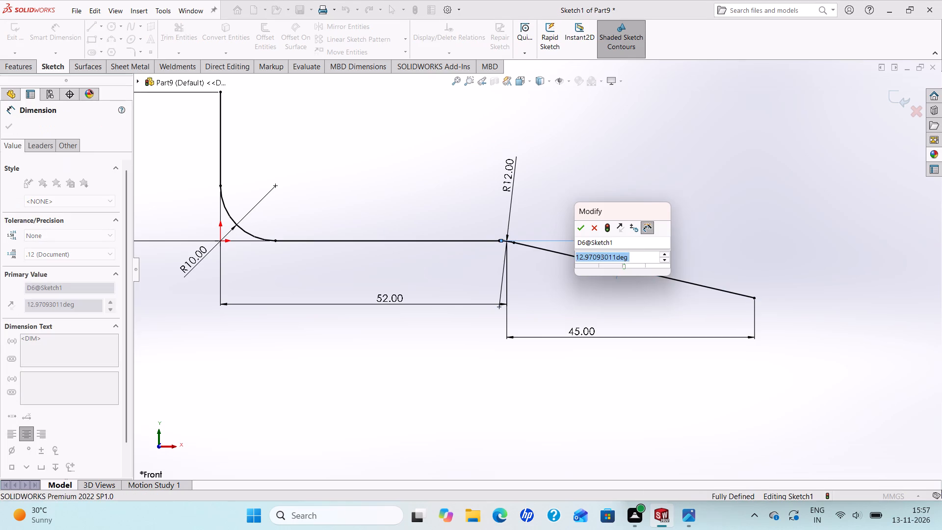
type("28")
key("Return")
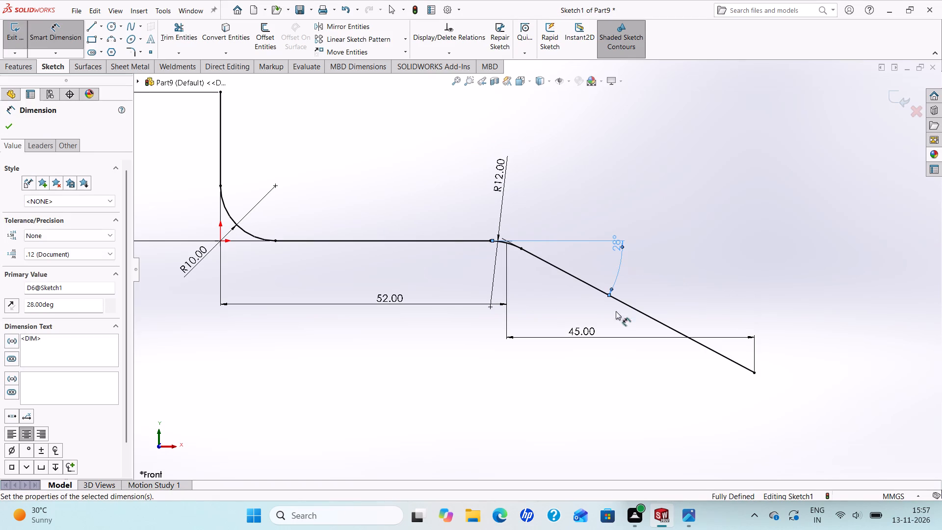
left_click(691, 516)
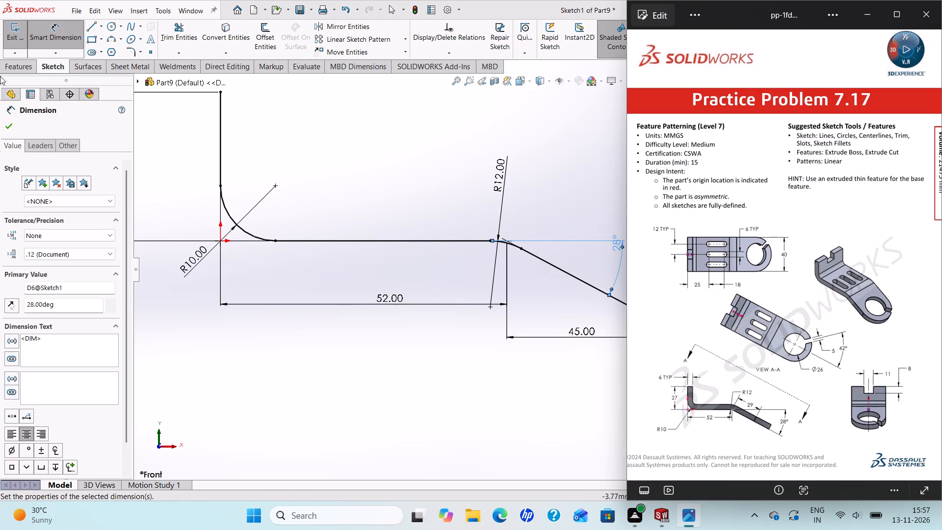
left_click(8, 127)
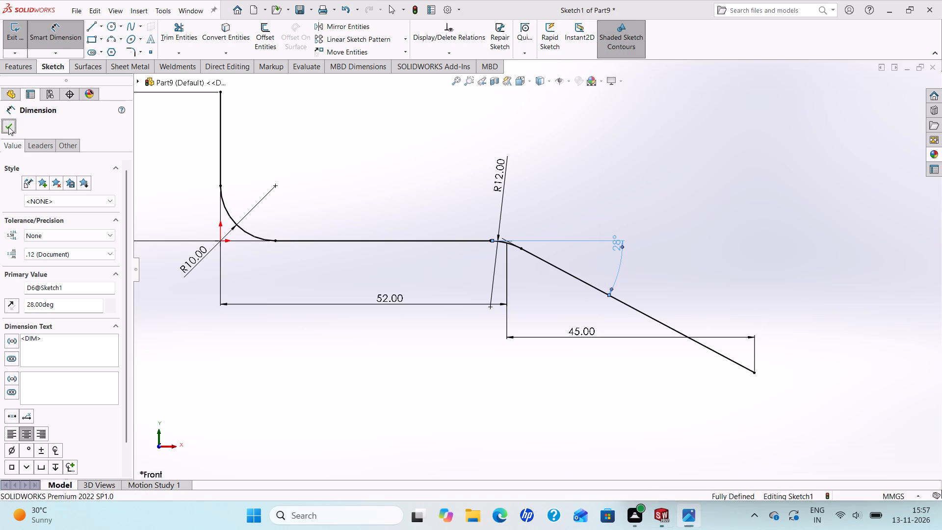
Offset the whole profile chain by 6 mm in one direction only, reversed toward the inside of the upright bend.
scroll(346, 209, "up", 2)
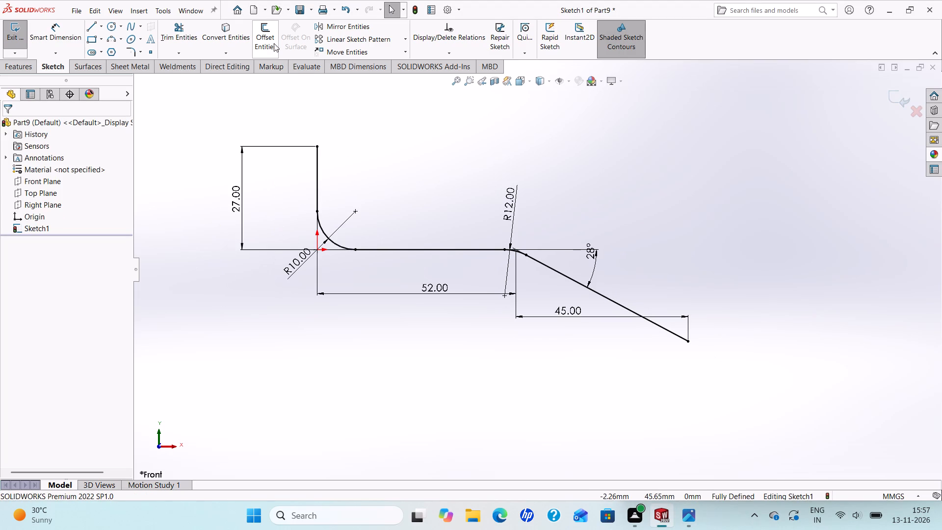
left_click(272, 41)
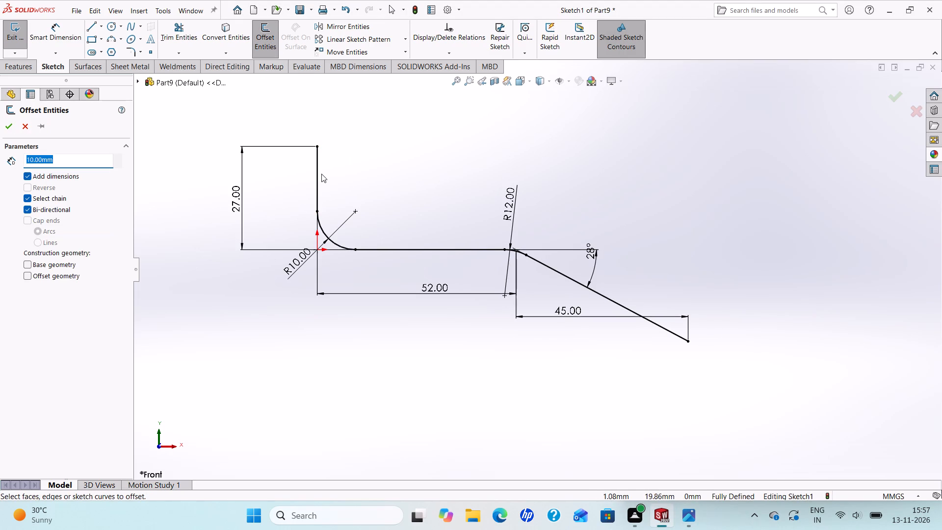
left_click(316, 185)
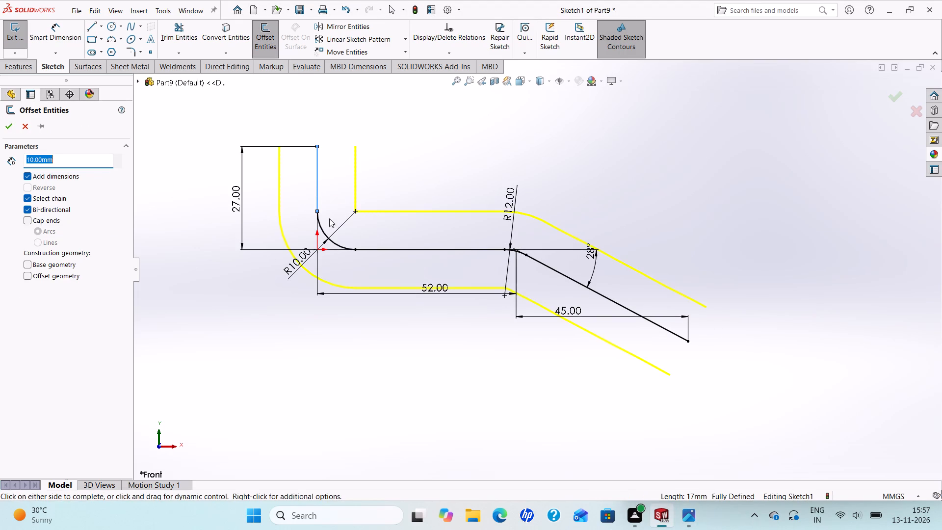
left_click(29, 209)
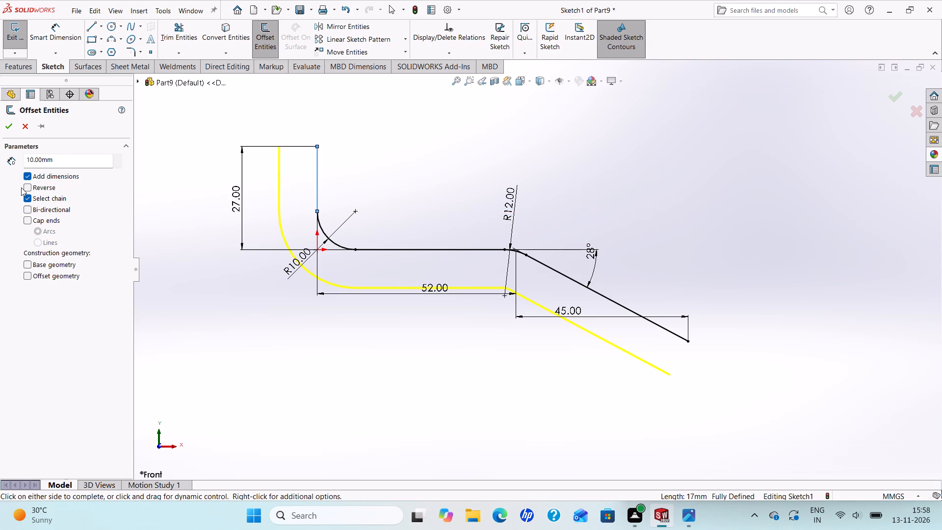
left_click(29, 187)
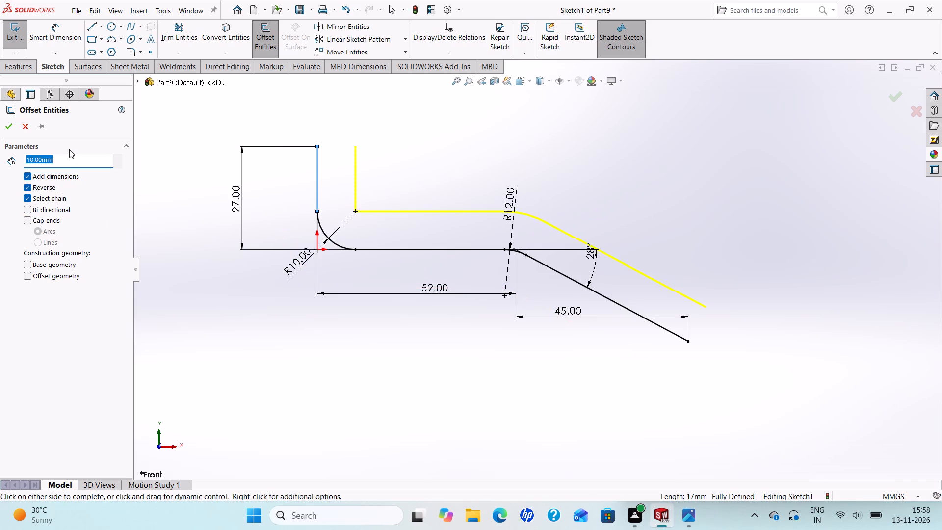
key("6")
key("Return")
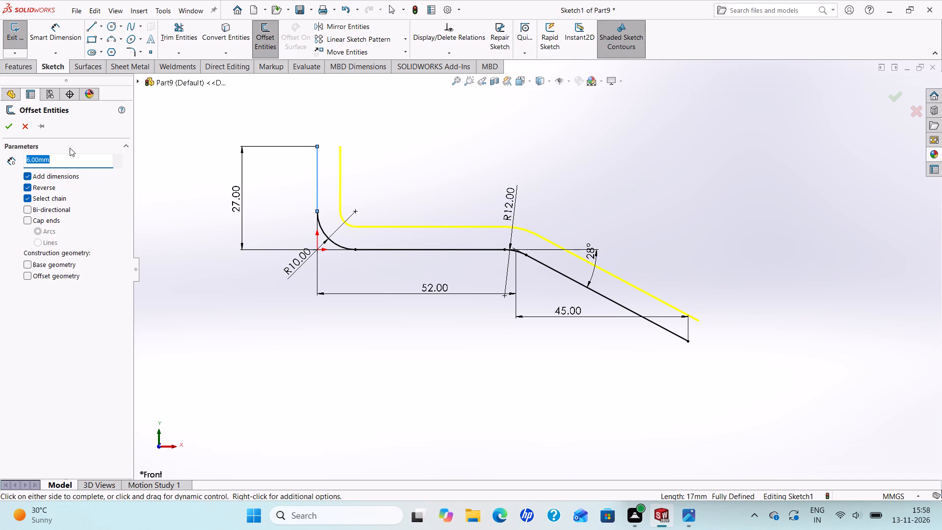
left_click(4, 130)
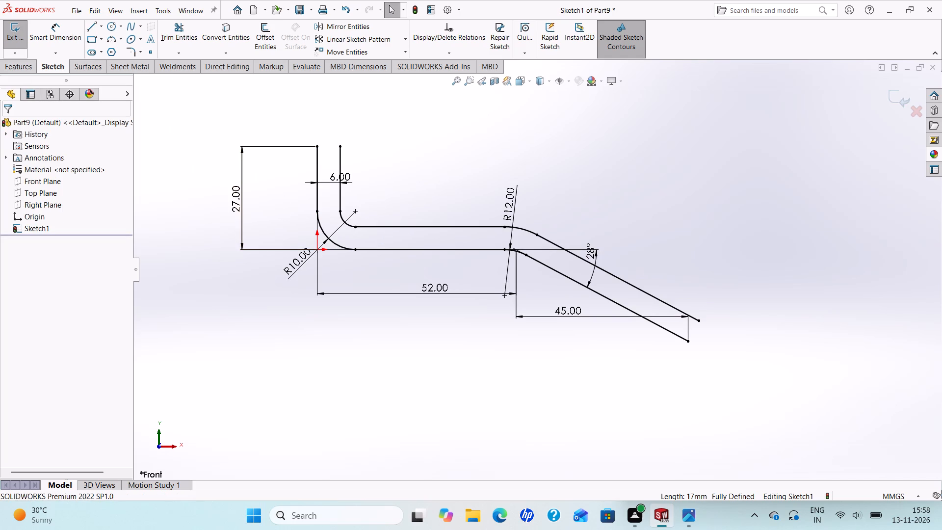
Close the profile with a line across the top of the upright leg and another across the sloping leg's end.
left_click(50, 39)
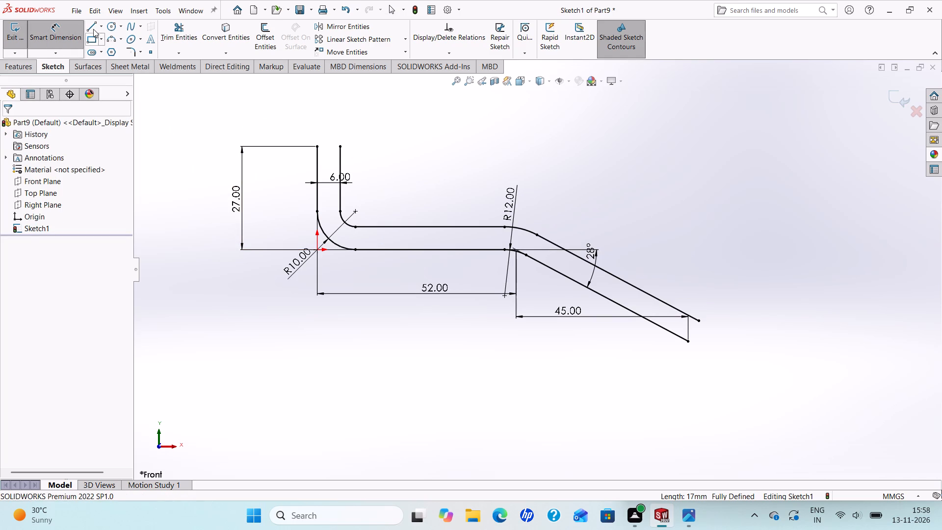
left_click(89, 26)
left_click(314, 147)
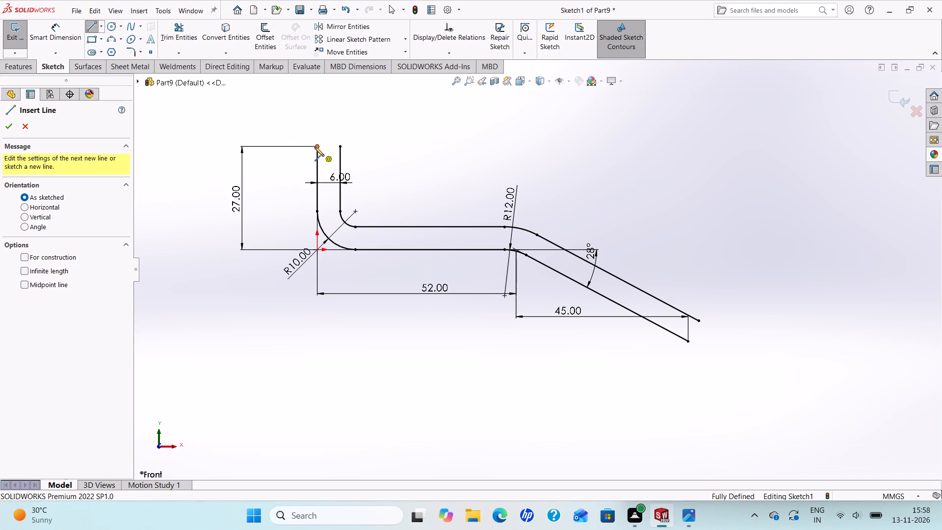
left_click(340, 146)
right_click(340, 146)
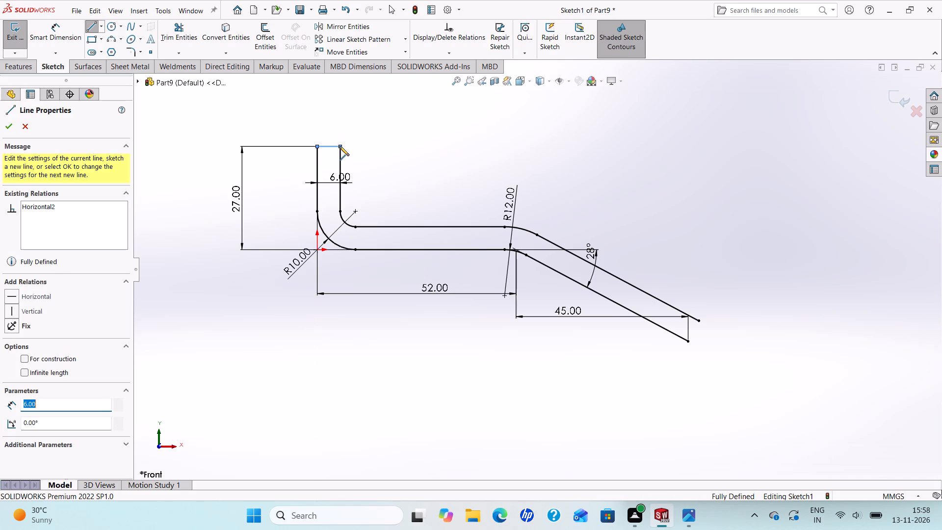
left_click(355, 155)
left_click(93, 21)
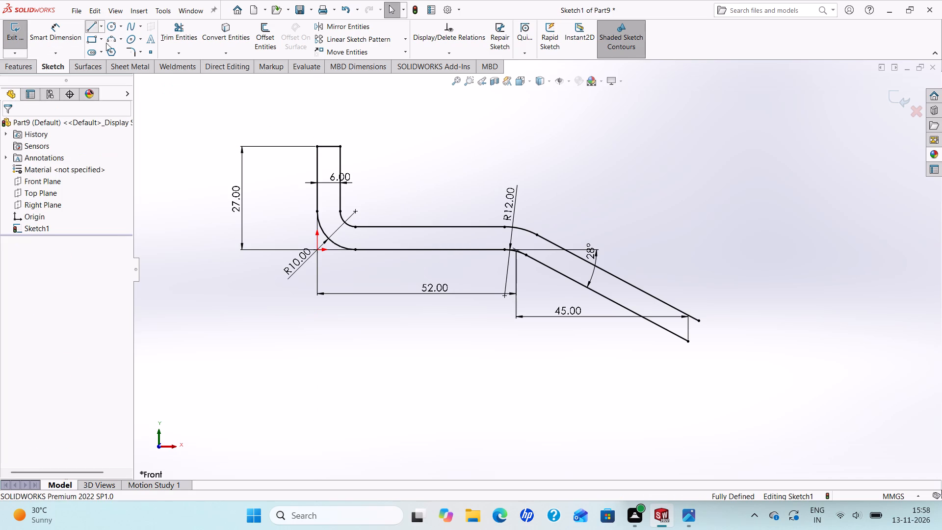
left_click(697, 320)
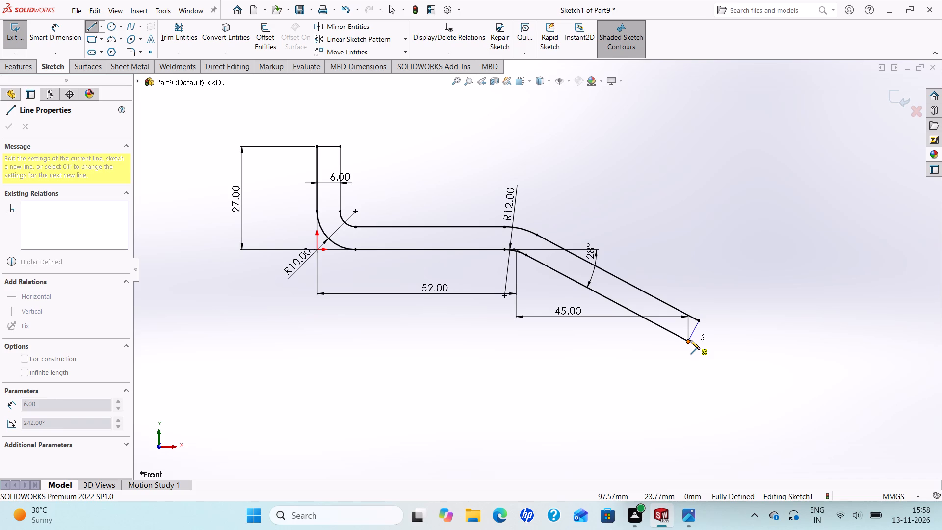
left_click(691, 339)
right_click(691, 339)
left_click(718, 349)
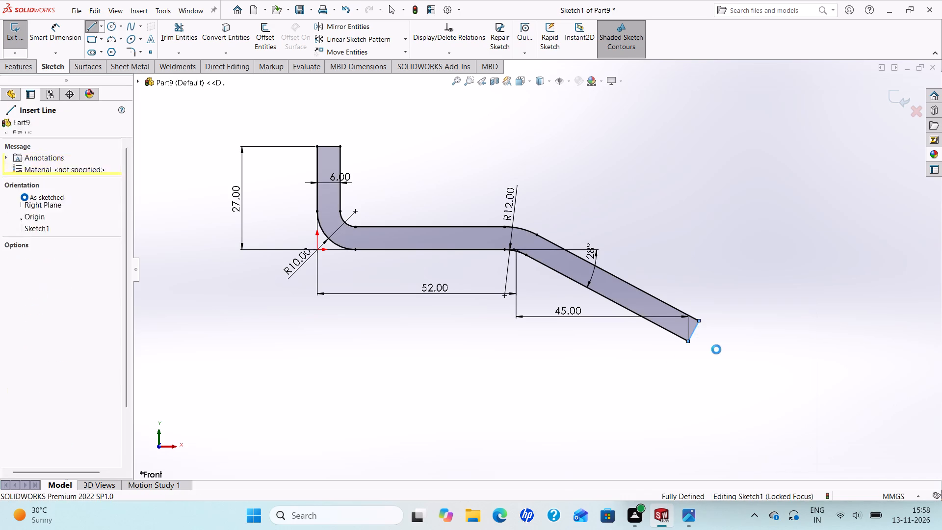
Check the strap width on the reference drawing and extrude the closed profile as a blind boss 40 mm deep.
left_click(684, 516)
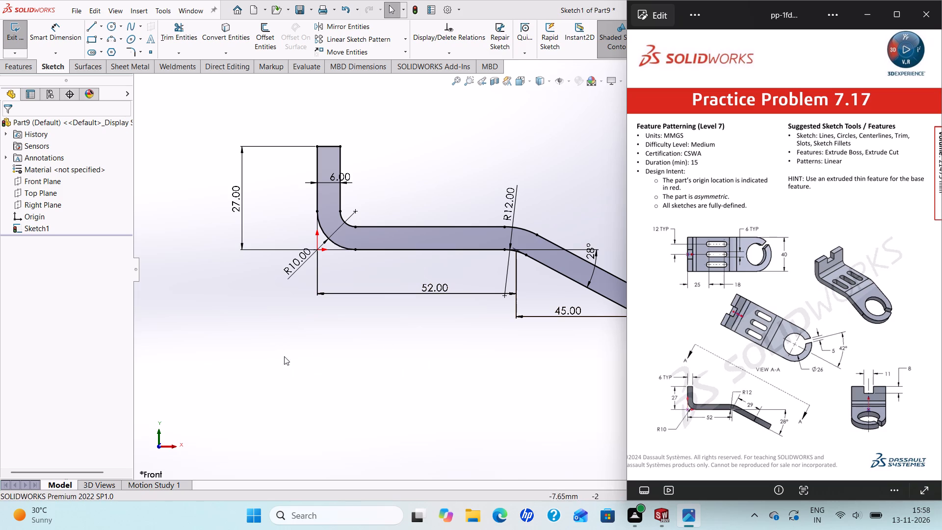
left_click(341, 338)
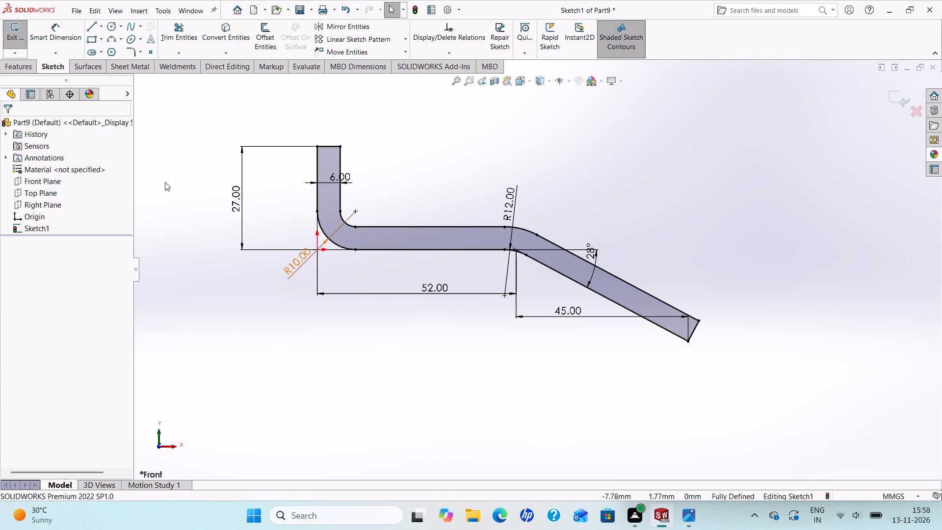
left_click(53, 41)
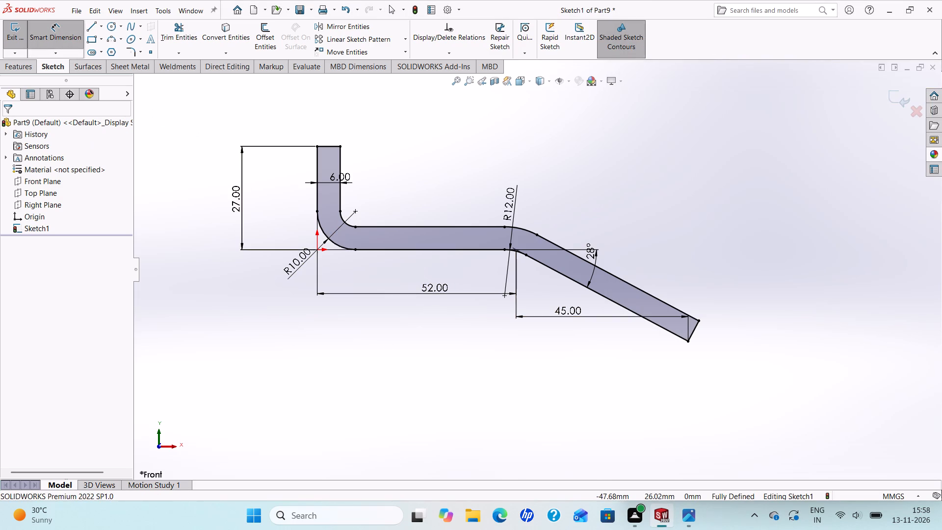
left_click(21, 68)
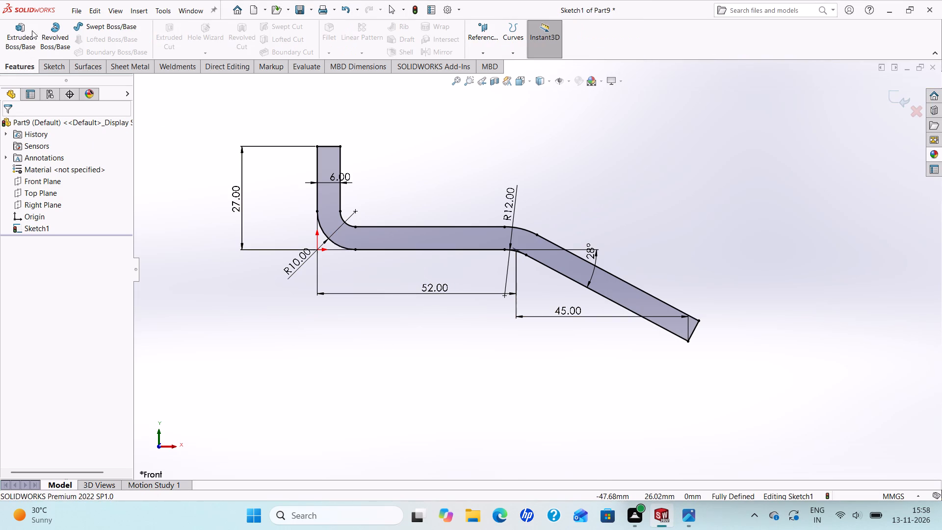
left_click(32, 30)
scroll(176, 262, "up", 1)
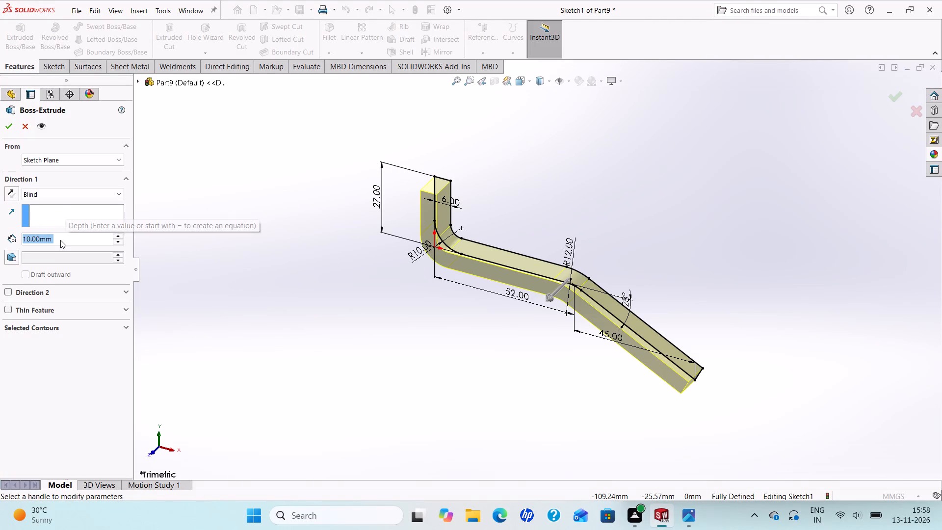
type("40")
key("Return")
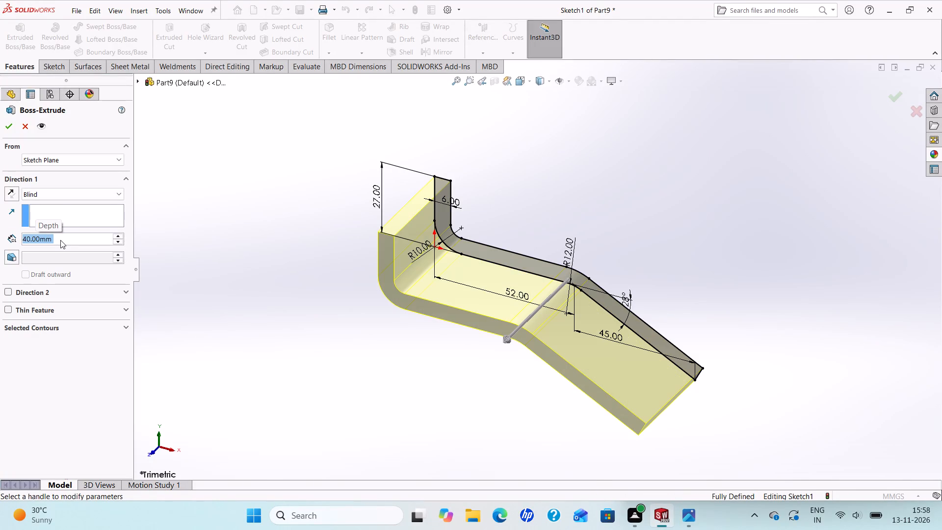
left_click(10, 122)
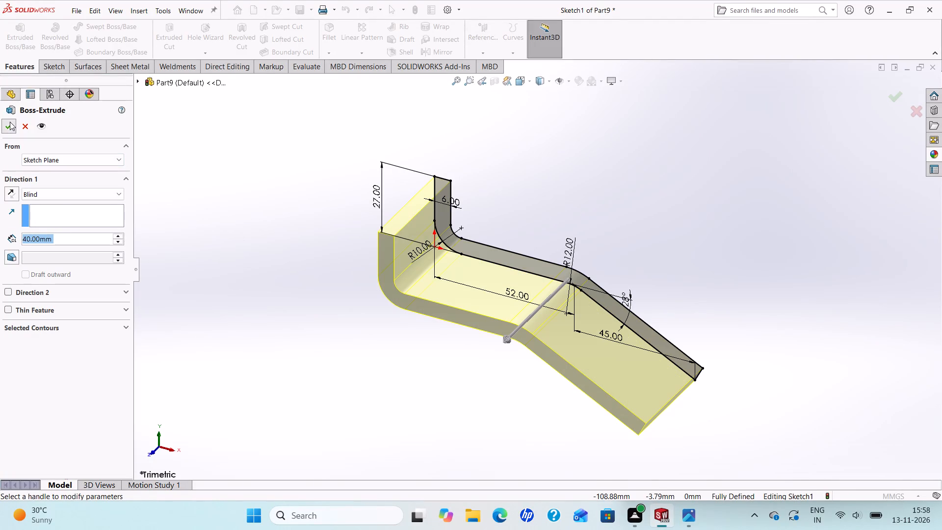
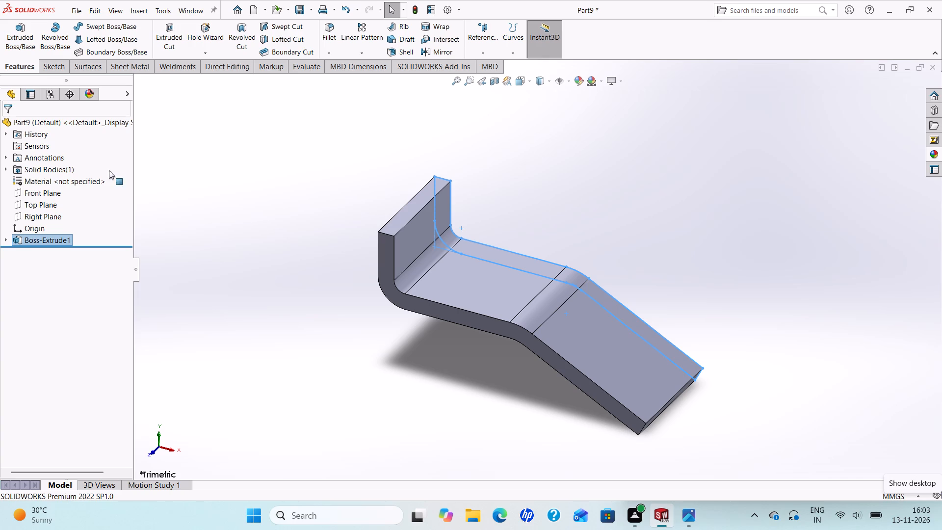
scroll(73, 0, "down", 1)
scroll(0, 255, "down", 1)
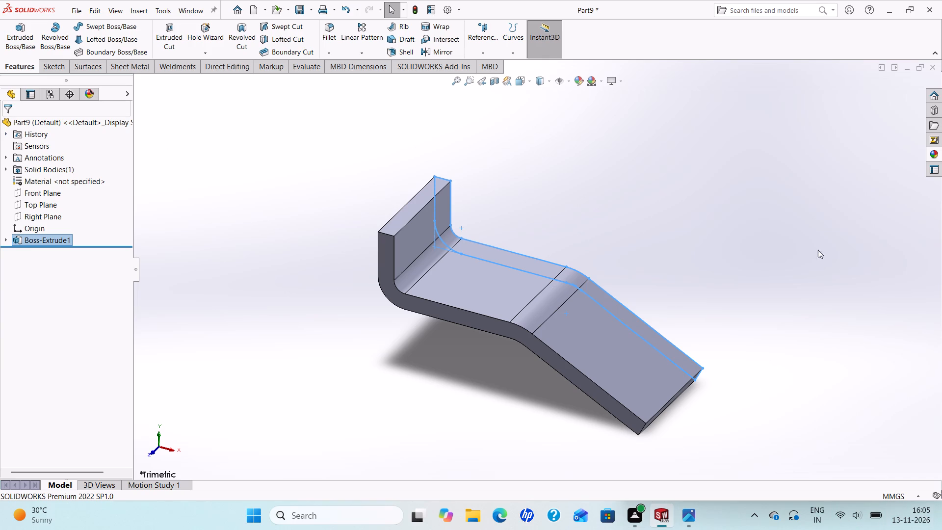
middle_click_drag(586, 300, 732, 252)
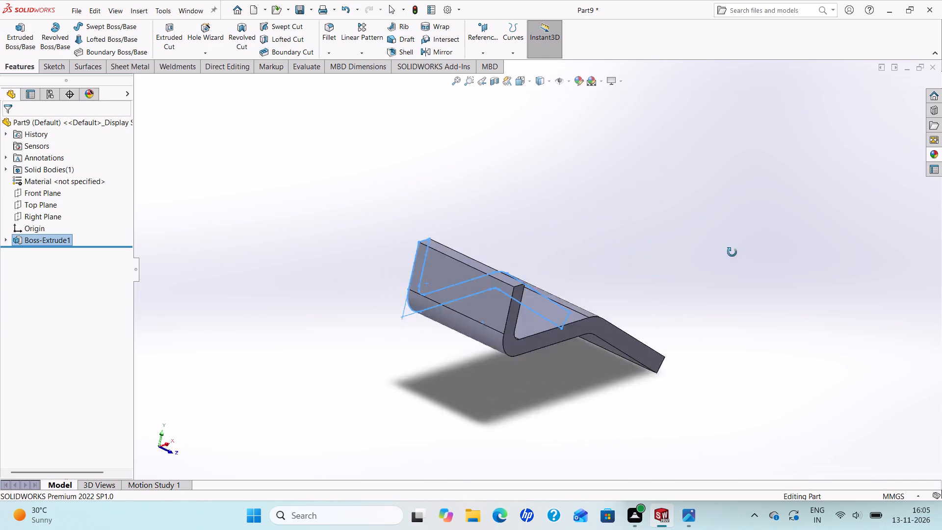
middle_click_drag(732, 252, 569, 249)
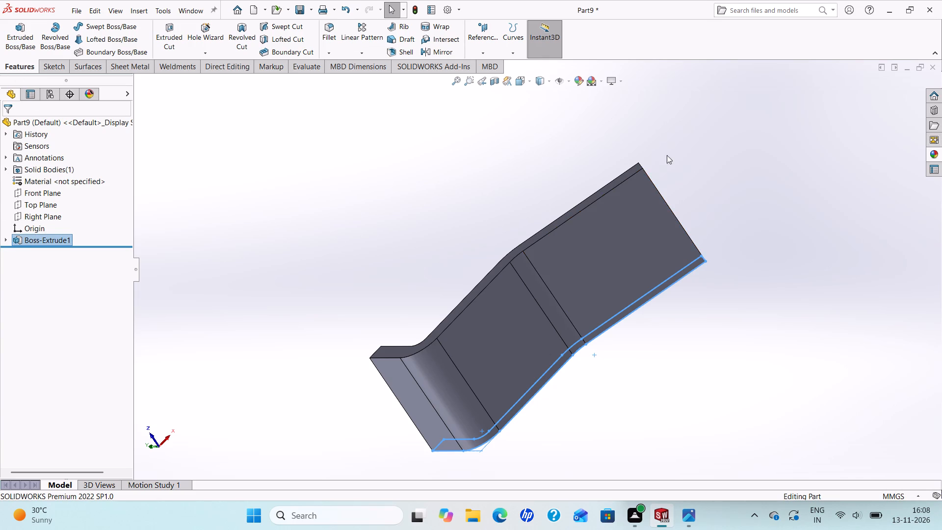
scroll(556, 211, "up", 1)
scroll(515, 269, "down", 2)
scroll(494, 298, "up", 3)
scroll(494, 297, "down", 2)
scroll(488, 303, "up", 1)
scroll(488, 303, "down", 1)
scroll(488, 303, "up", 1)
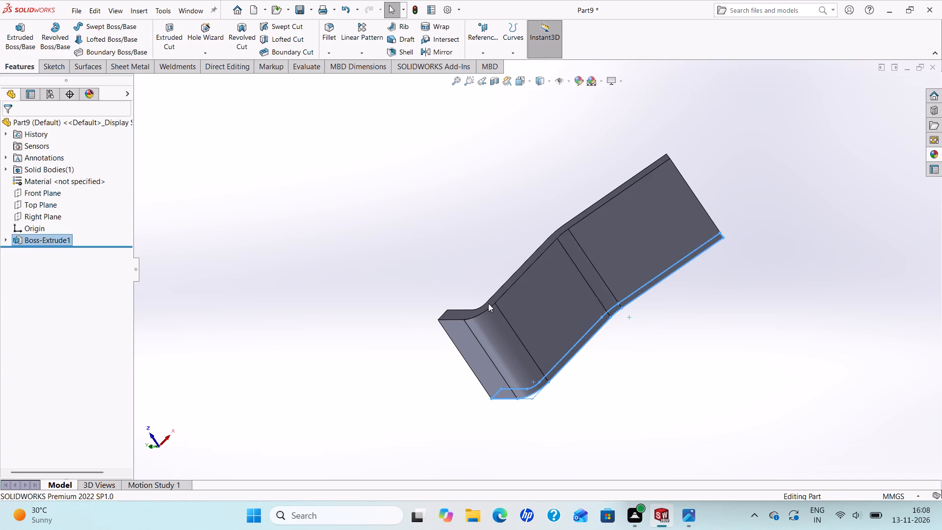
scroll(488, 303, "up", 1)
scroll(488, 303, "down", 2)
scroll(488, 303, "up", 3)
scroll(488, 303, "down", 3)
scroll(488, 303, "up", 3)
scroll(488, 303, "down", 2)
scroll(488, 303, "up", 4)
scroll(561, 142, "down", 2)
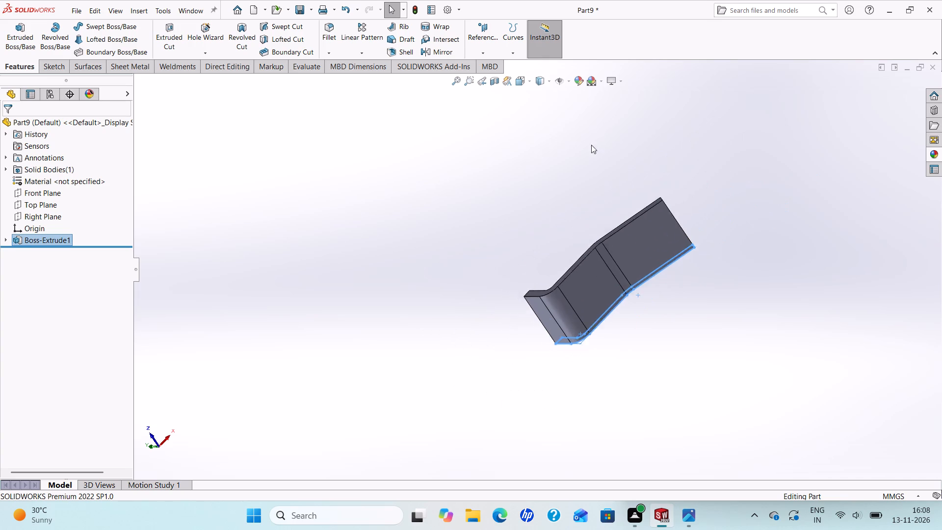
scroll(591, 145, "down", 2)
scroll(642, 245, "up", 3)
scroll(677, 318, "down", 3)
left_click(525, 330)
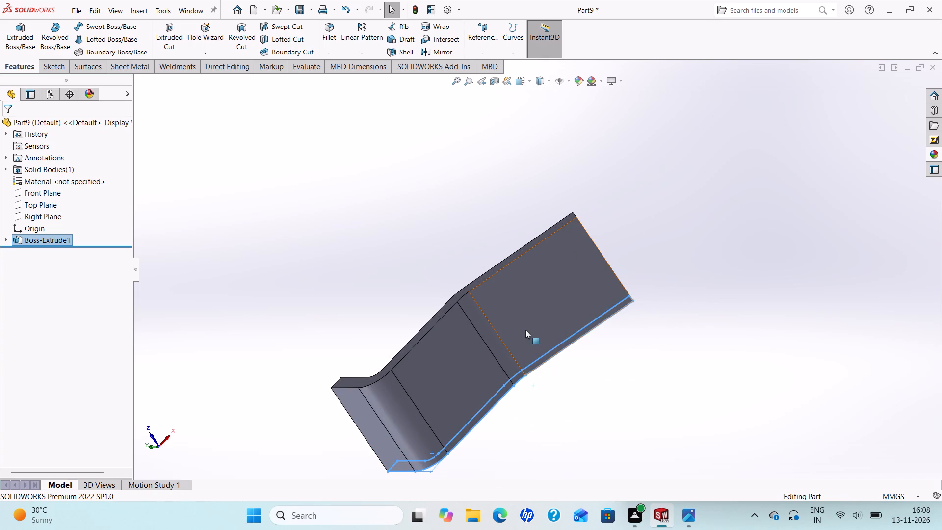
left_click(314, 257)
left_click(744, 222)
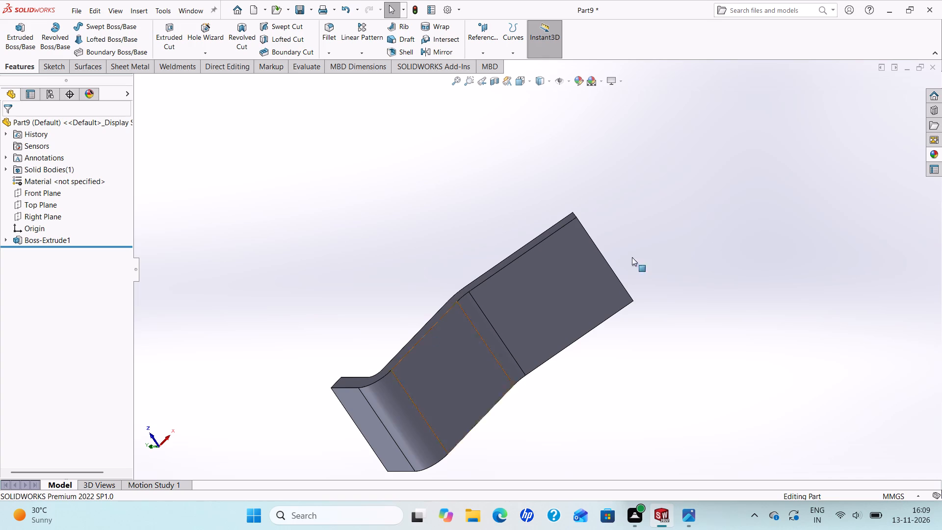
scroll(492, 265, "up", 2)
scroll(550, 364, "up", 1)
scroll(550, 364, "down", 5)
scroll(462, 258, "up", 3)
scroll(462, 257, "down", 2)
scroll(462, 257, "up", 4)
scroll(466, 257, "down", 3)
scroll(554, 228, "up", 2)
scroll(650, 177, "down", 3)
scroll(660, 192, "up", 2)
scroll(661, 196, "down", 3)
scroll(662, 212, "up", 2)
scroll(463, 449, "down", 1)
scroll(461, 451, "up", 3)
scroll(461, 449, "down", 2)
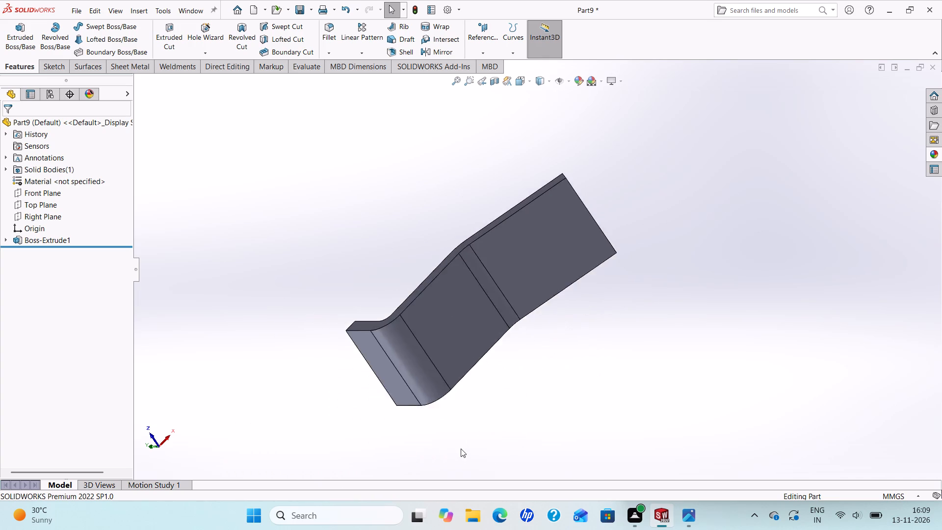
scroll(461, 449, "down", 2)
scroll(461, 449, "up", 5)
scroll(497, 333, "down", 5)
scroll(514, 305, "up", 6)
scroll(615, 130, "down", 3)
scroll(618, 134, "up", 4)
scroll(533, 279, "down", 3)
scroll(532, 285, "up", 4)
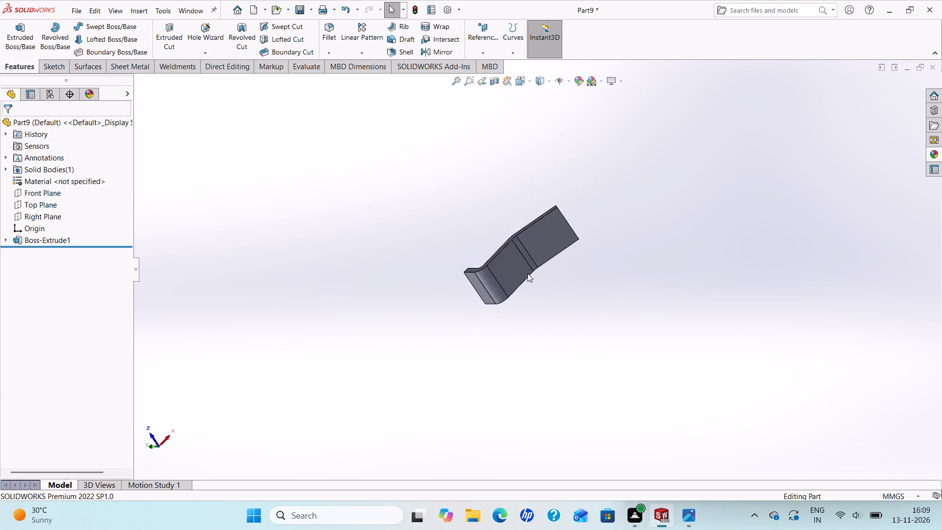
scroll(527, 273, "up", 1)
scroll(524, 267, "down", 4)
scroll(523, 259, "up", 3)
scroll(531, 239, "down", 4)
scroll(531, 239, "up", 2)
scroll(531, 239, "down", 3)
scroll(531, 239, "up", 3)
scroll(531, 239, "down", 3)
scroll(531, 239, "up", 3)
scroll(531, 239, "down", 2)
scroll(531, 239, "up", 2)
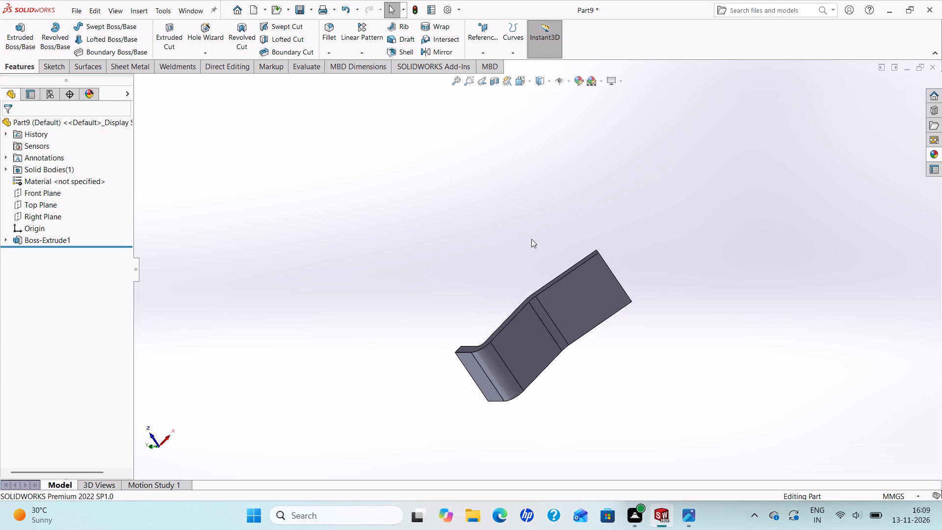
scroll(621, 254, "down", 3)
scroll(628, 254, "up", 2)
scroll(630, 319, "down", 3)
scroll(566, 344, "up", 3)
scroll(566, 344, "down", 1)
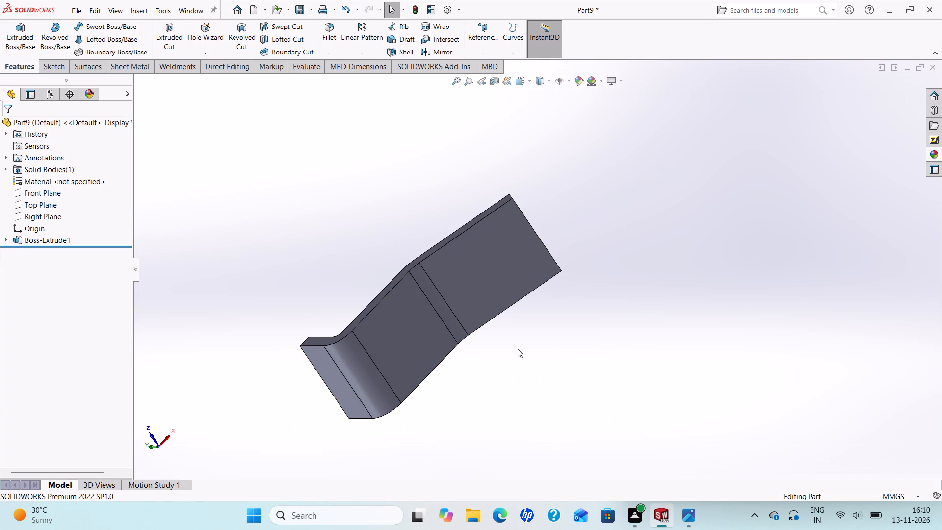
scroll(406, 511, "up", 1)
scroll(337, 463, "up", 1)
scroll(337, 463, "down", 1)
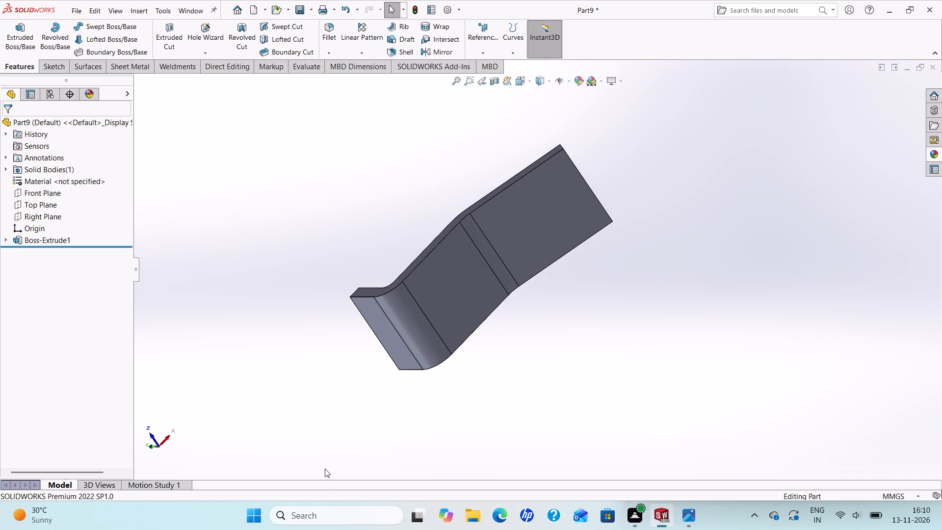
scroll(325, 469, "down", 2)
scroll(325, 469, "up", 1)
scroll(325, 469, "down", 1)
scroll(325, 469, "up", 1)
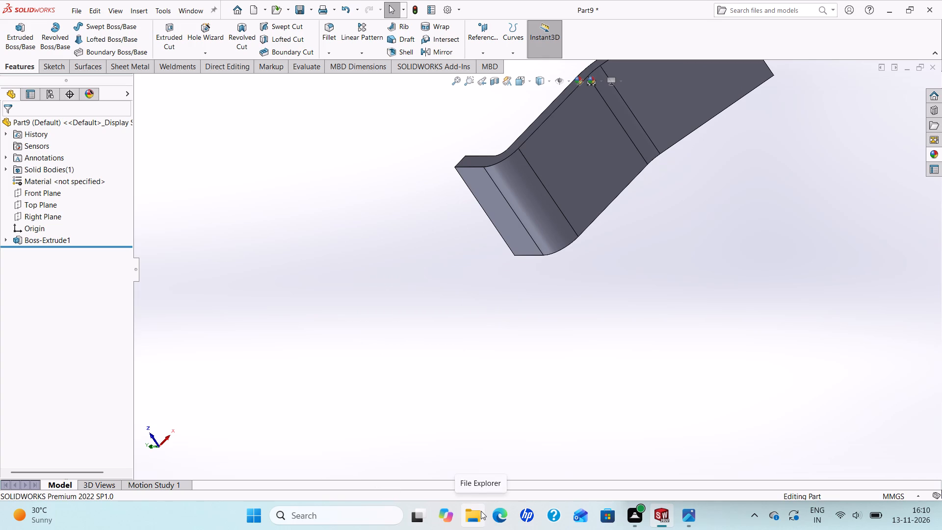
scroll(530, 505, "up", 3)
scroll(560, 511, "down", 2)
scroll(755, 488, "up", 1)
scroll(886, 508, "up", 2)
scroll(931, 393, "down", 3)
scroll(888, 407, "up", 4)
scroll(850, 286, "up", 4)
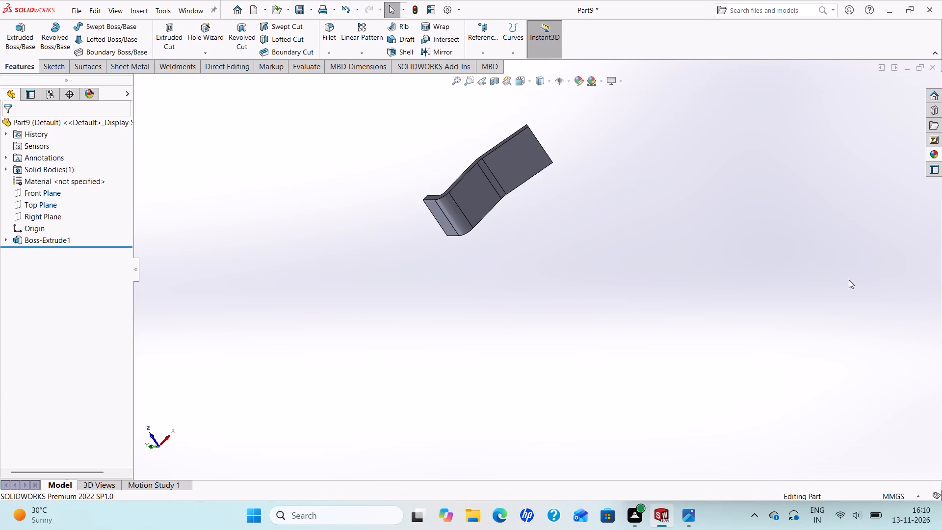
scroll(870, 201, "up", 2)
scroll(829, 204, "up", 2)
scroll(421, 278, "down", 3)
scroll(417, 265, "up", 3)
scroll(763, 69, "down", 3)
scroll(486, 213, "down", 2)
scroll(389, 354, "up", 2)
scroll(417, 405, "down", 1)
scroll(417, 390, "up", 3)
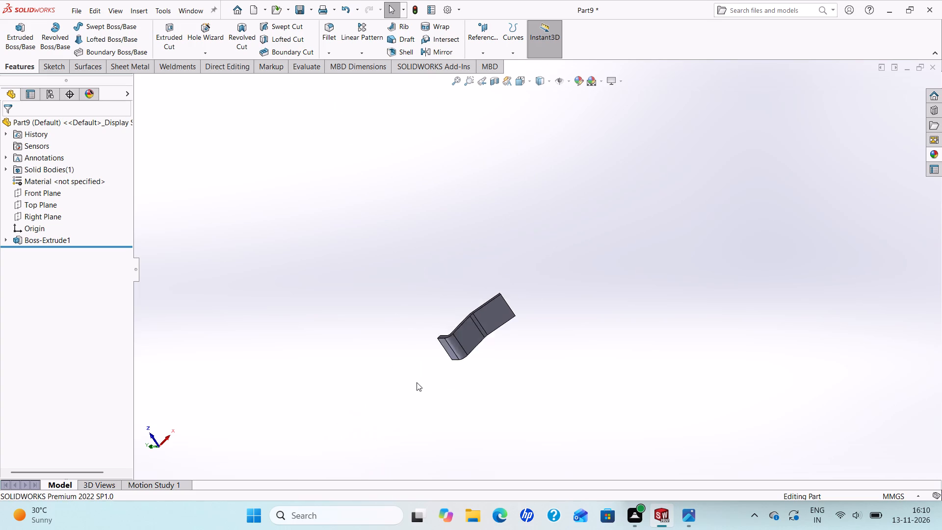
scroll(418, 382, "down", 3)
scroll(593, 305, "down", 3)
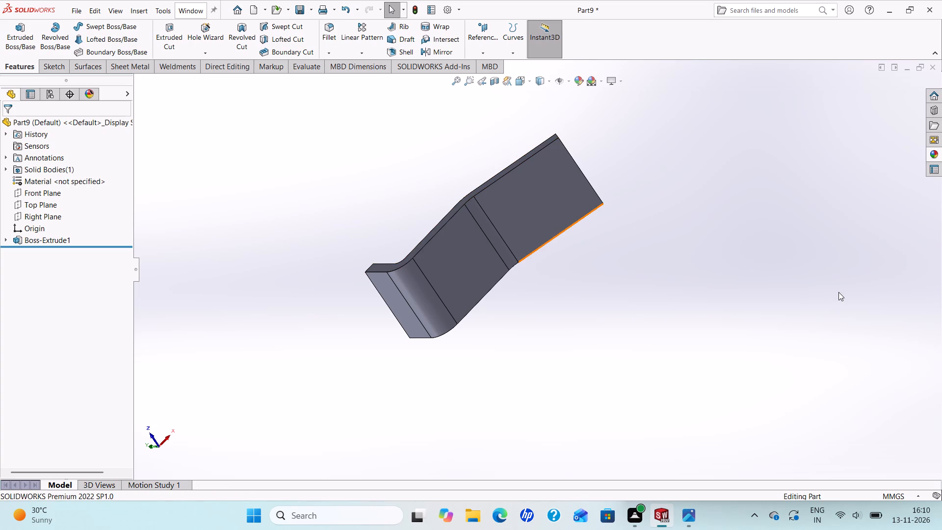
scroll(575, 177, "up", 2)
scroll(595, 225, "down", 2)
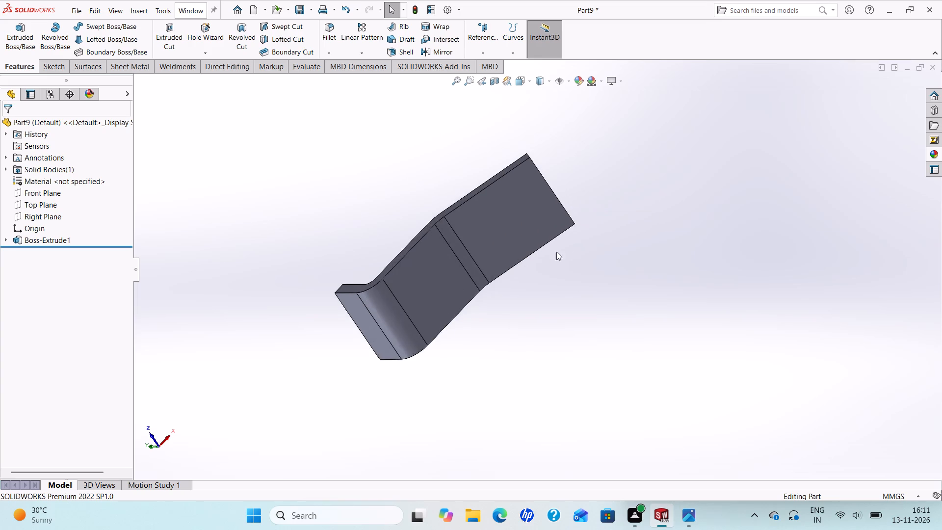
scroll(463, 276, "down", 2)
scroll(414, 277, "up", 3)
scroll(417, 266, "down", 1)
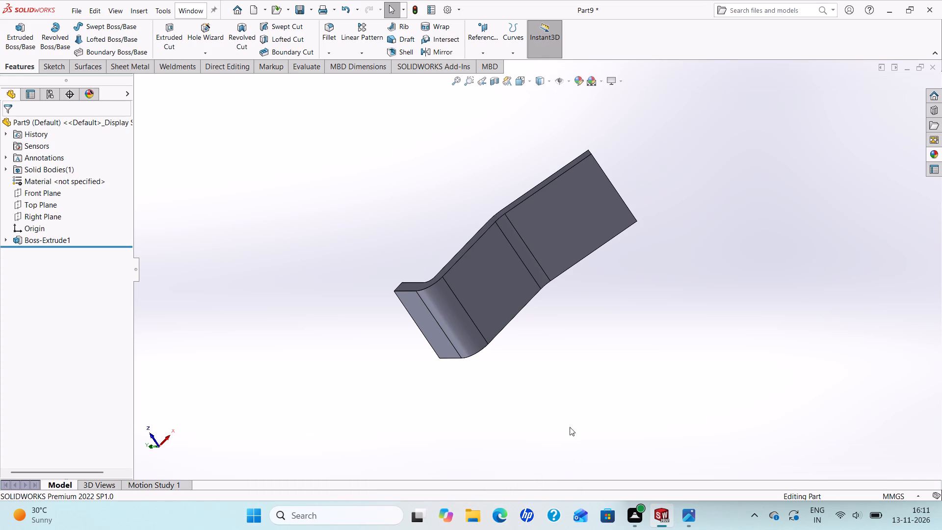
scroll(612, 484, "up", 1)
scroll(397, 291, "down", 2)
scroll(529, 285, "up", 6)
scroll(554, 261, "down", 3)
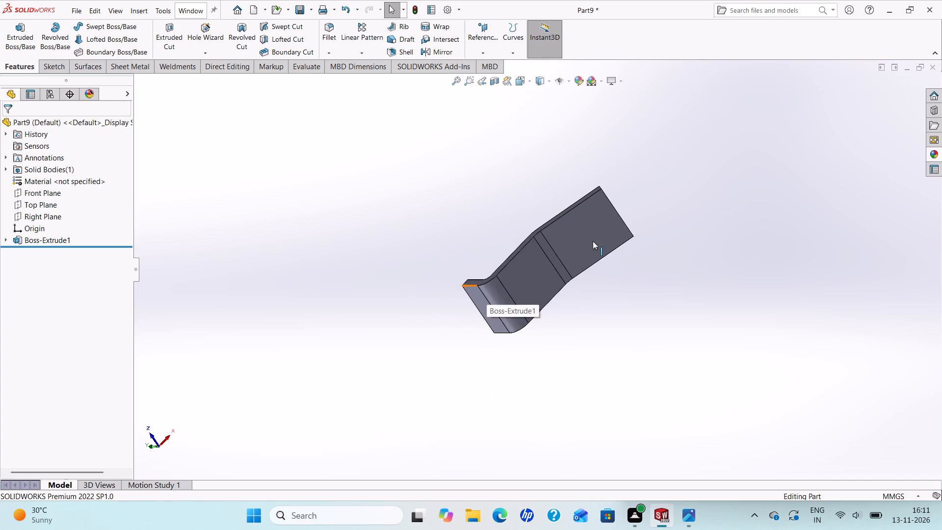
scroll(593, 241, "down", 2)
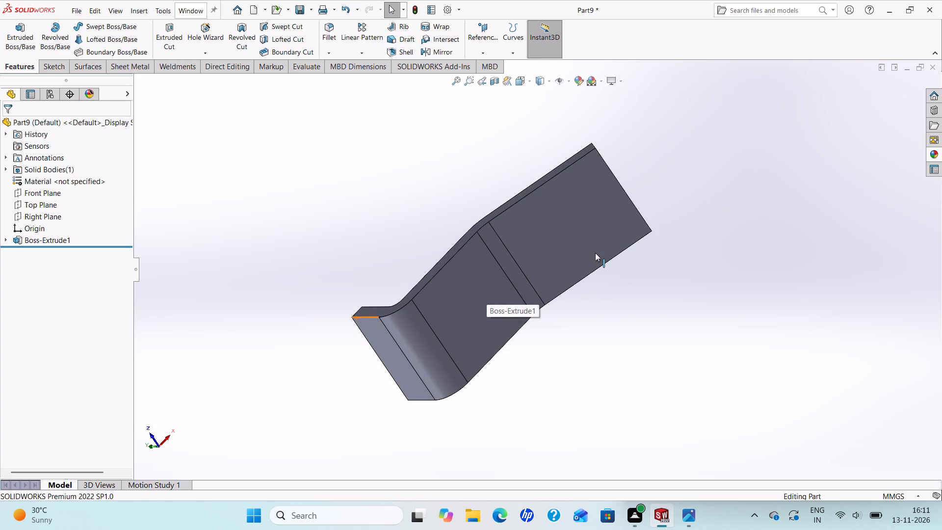
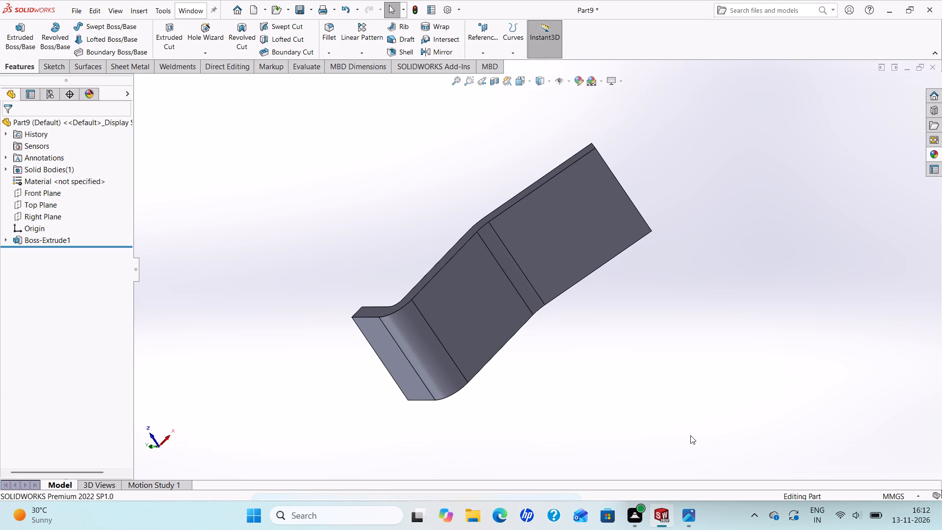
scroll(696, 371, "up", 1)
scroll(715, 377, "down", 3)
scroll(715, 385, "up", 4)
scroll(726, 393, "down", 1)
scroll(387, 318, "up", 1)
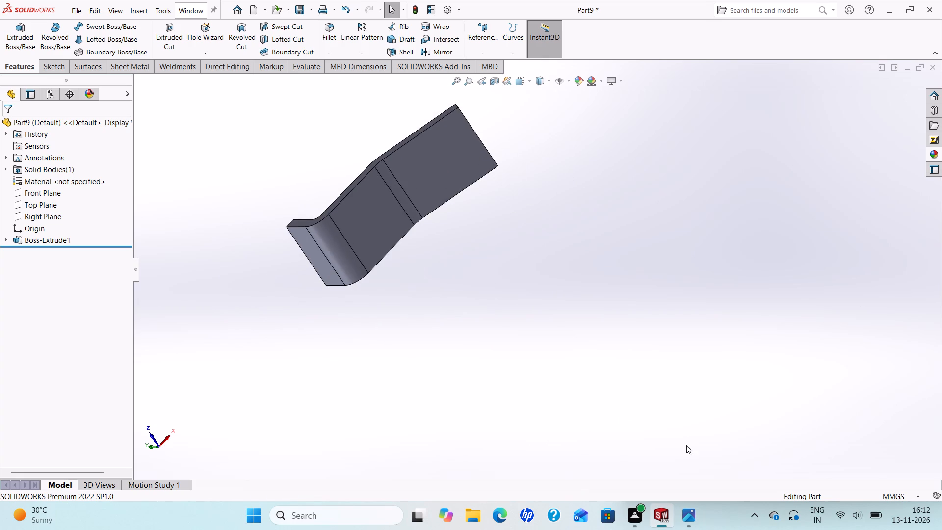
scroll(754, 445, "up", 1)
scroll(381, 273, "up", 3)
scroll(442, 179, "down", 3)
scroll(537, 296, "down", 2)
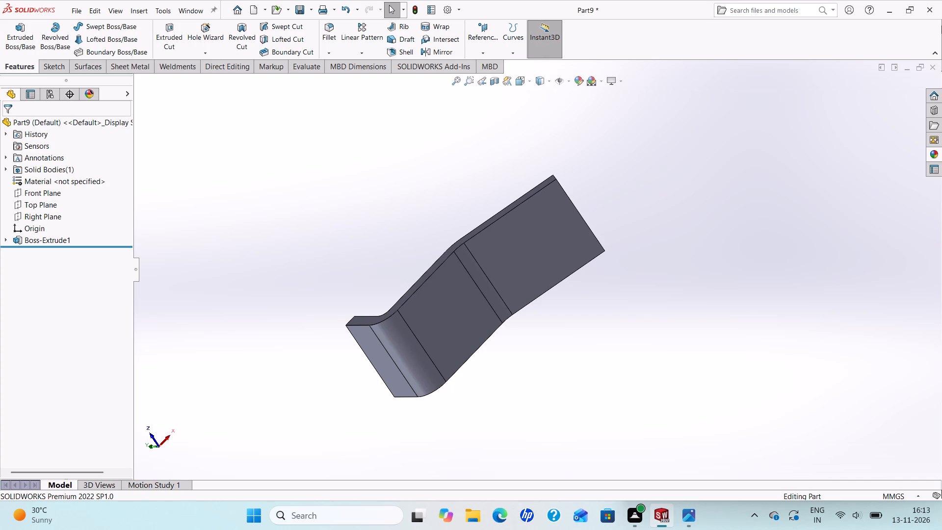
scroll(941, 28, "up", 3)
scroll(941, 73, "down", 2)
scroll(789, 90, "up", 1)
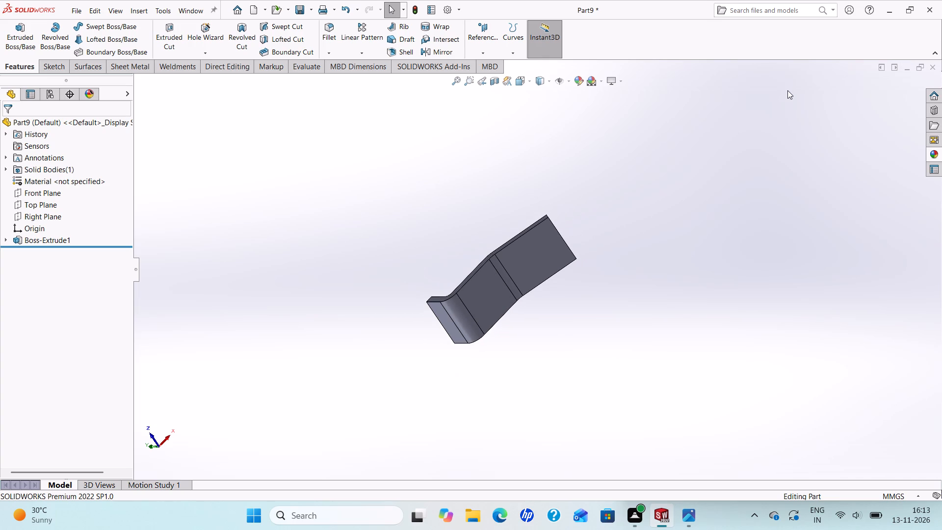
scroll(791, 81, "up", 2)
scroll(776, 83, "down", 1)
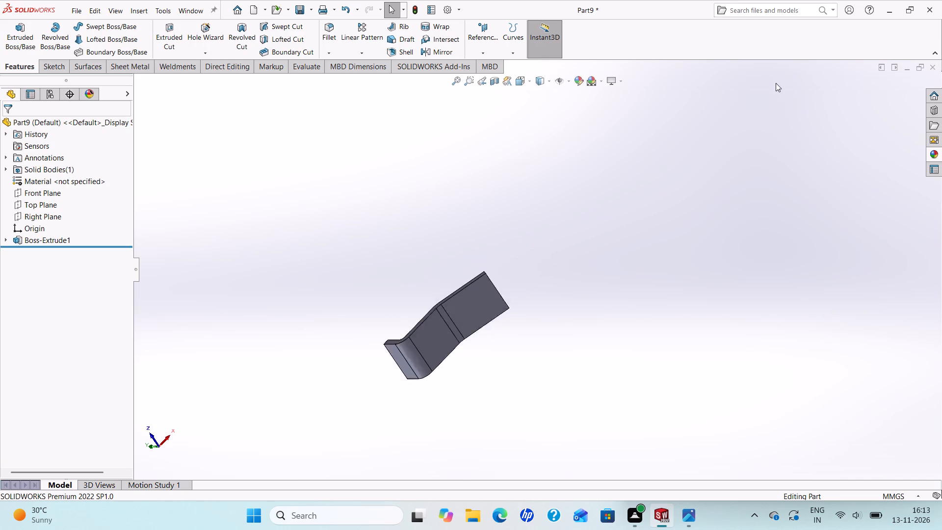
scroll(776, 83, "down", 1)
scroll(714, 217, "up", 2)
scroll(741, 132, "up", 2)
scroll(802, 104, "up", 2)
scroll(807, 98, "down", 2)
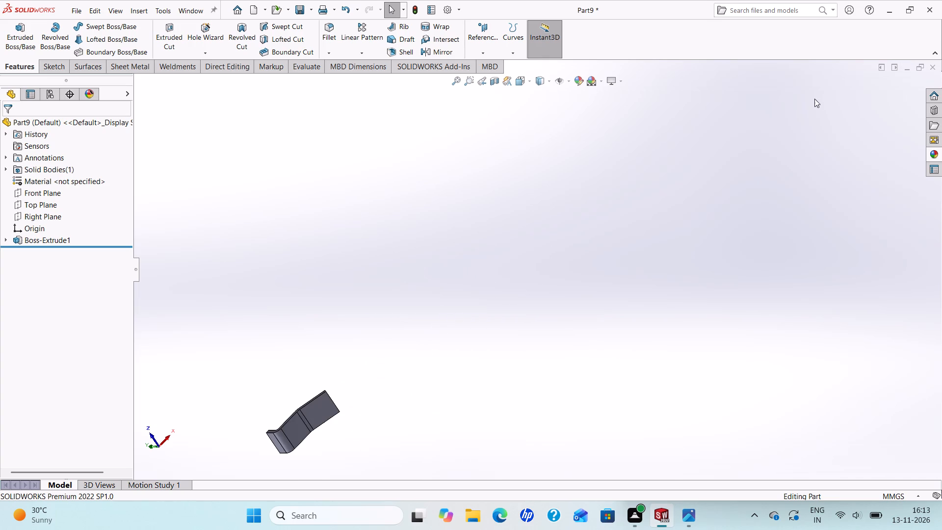
Examine the extruded bent strap from its opposite side, viewing its broad flat faces and both bends.
middle_click_drag(289, 457, 380, 356)
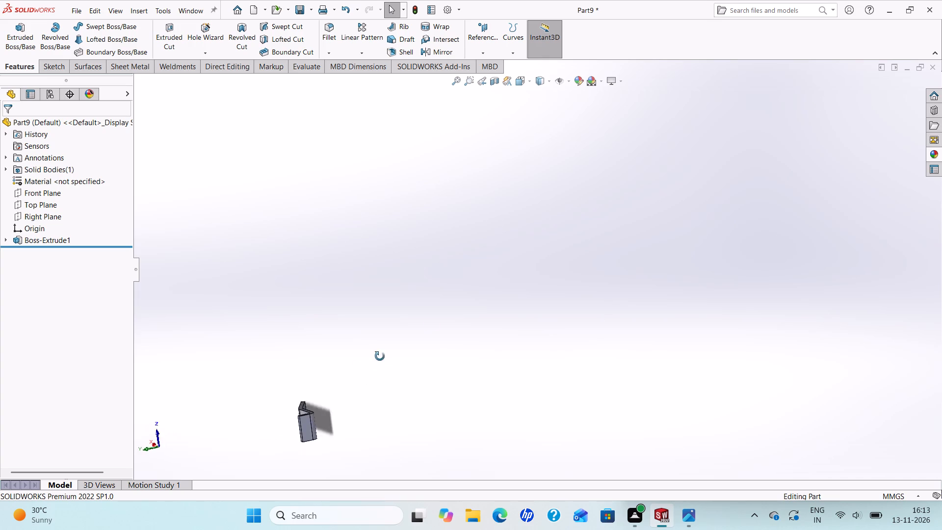
middle_click_drag(380, 356, 567, 419)
scroll(317, 477, "up", 3)
scroll(408, 325, "down", 4)
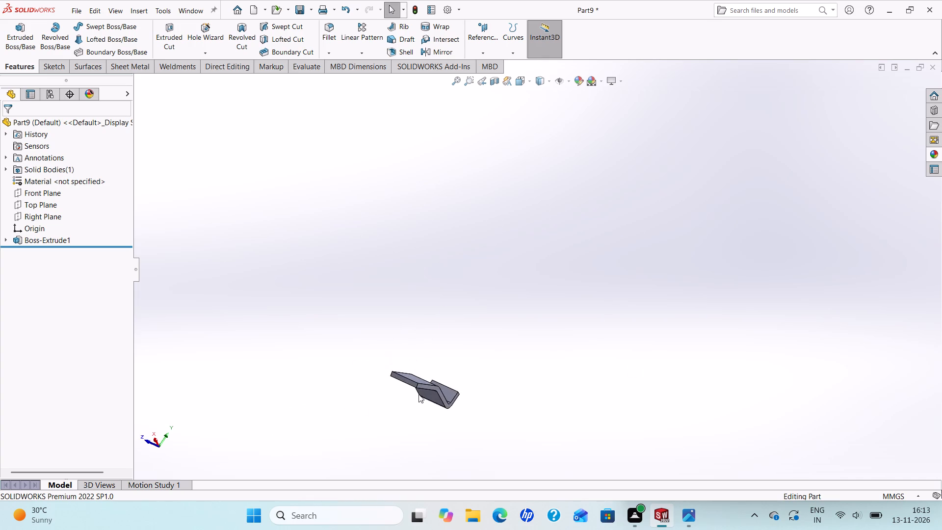
scroll(432, 432, "up", 2)
scroll(434, 430, "down", 4)
scroll(523, 288, "down", 3)
scroll(538, 158, "down", 3)
middle_click_drag(538, 158, 536, 182)
scroll(538, 158, "down", 1)
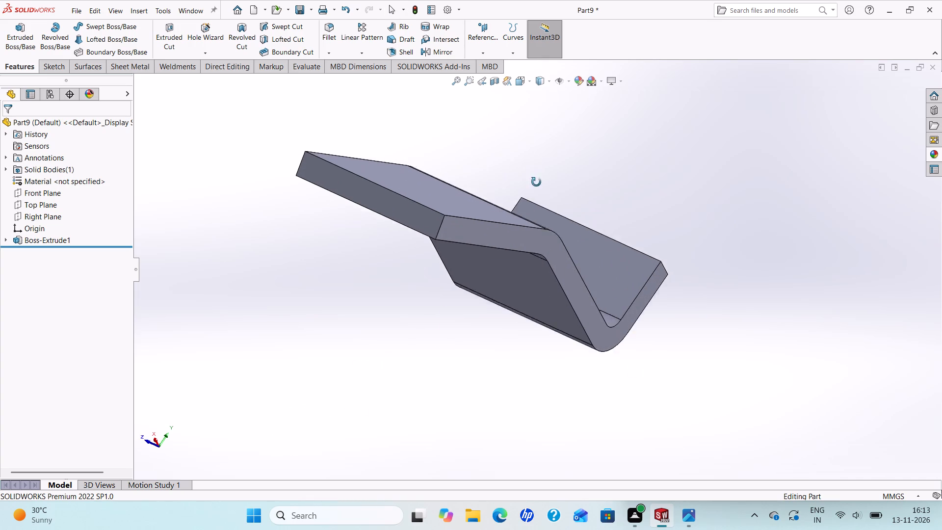
middle_click_drag(536, 182, 512, 263)
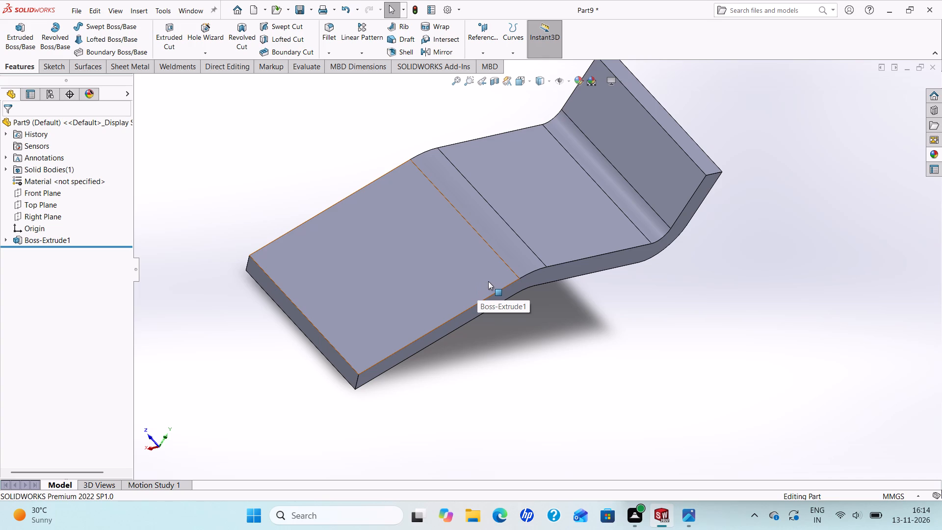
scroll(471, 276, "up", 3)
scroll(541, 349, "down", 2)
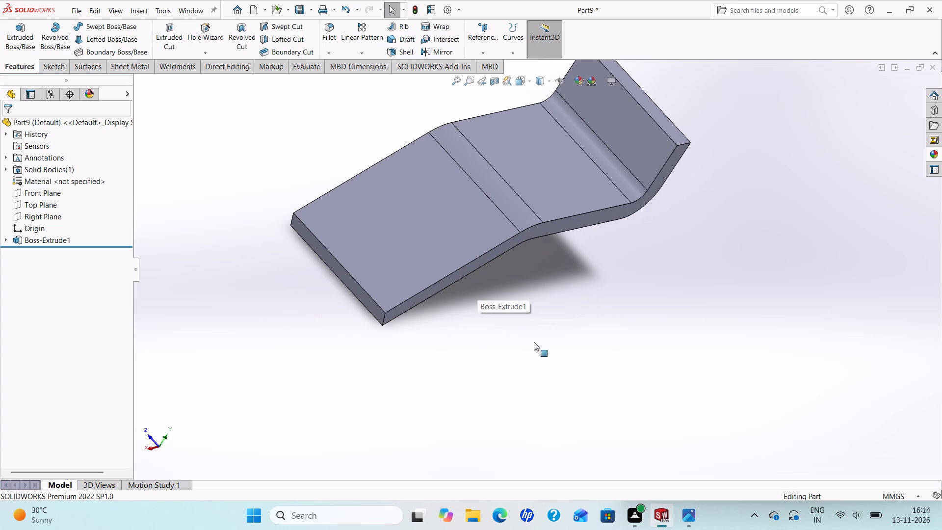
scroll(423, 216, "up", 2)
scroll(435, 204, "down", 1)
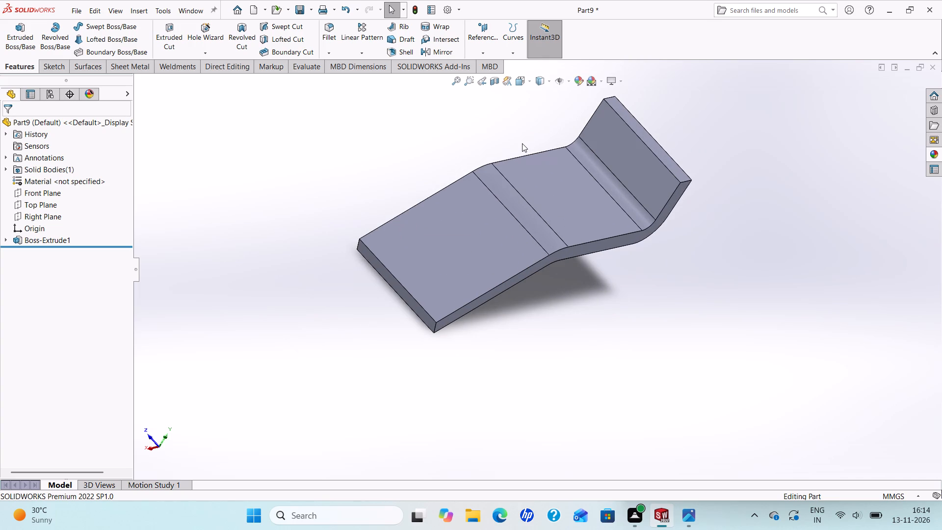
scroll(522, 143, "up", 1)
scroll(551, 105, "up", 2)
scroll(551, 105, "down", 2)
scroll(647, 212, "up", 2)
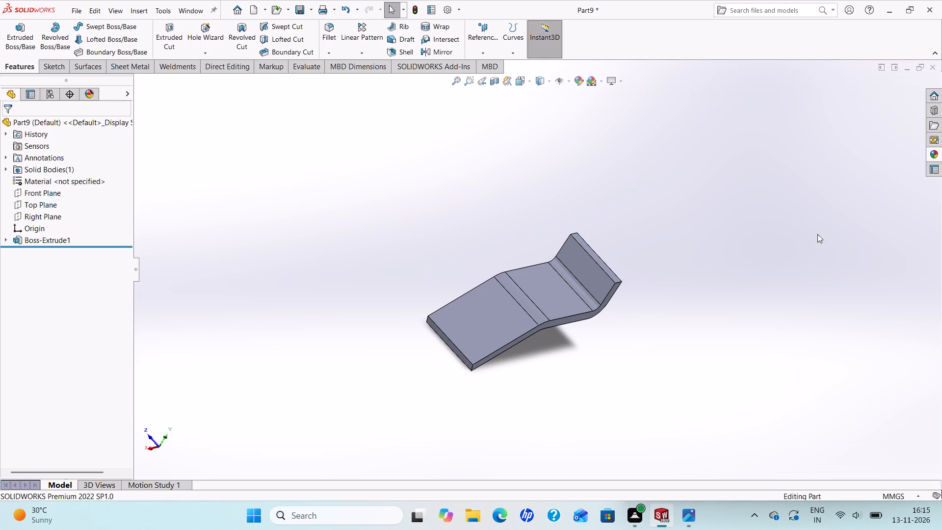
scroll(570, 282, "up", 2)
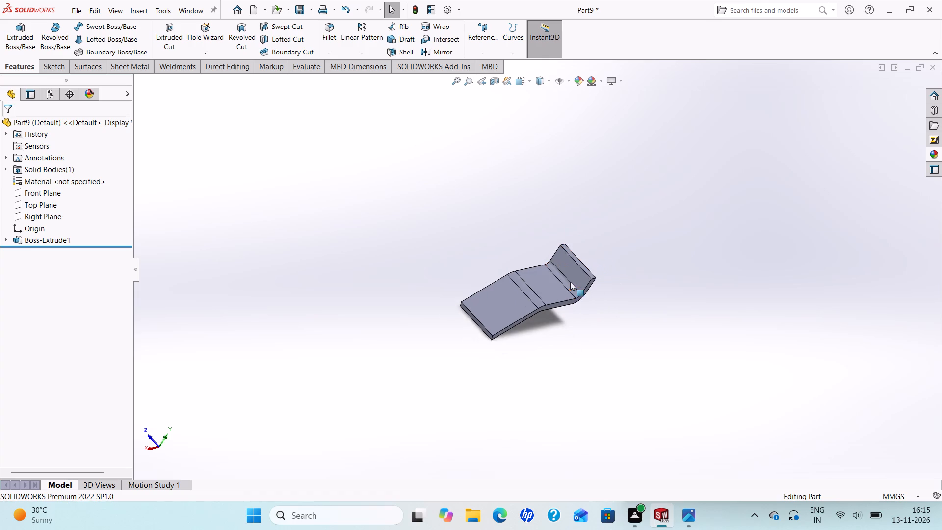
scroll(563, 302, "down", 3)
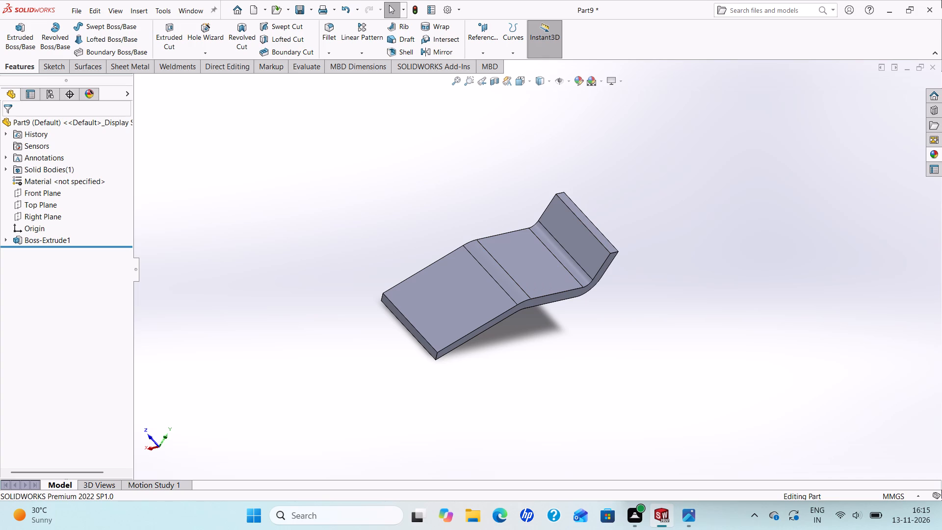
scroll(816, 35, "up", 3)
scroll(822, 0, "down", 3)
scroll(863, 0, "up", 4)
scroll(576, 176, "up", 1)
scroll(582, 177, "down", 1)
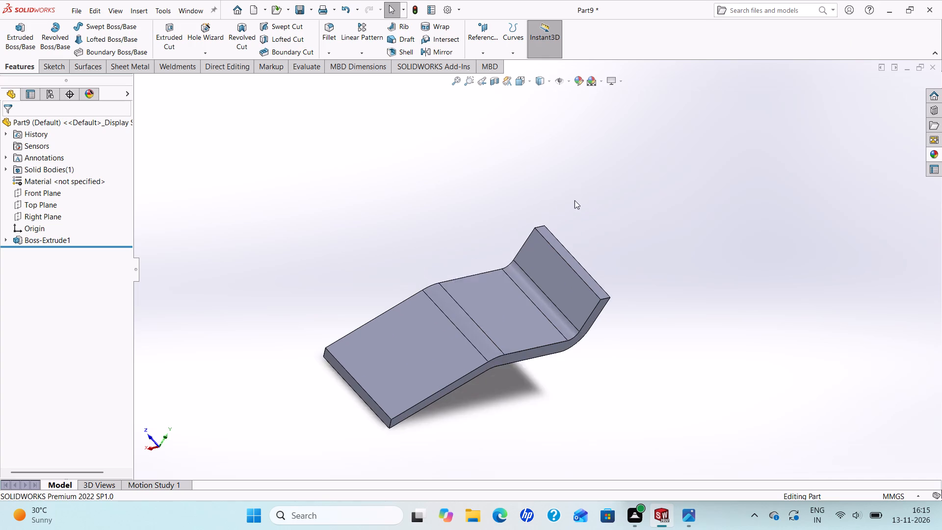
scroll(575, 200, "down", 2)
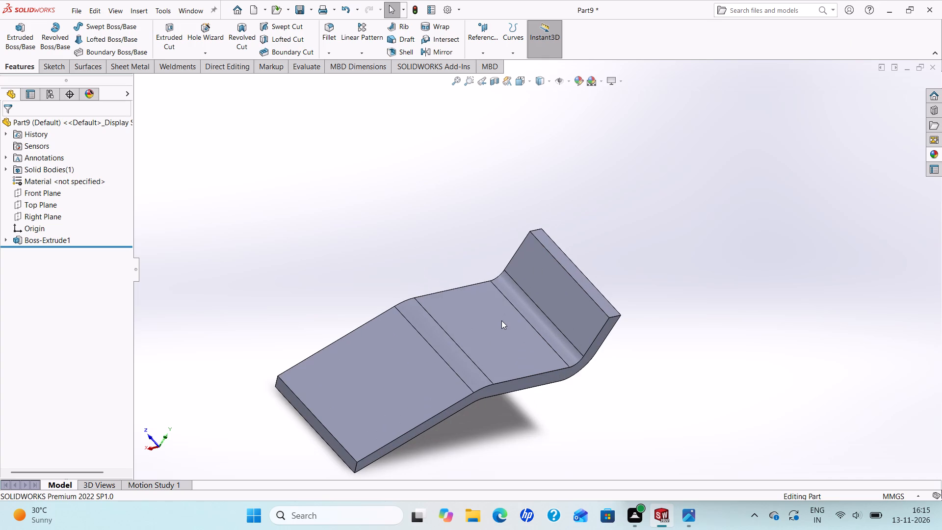
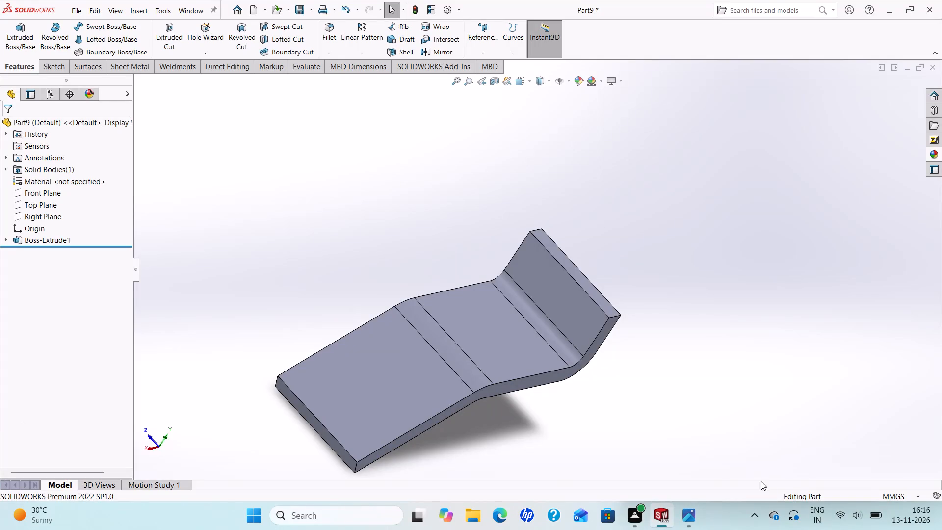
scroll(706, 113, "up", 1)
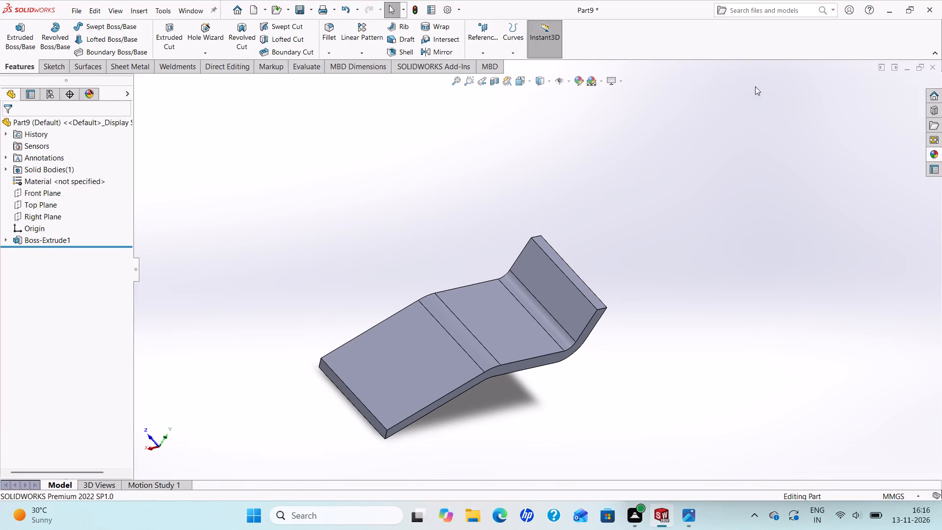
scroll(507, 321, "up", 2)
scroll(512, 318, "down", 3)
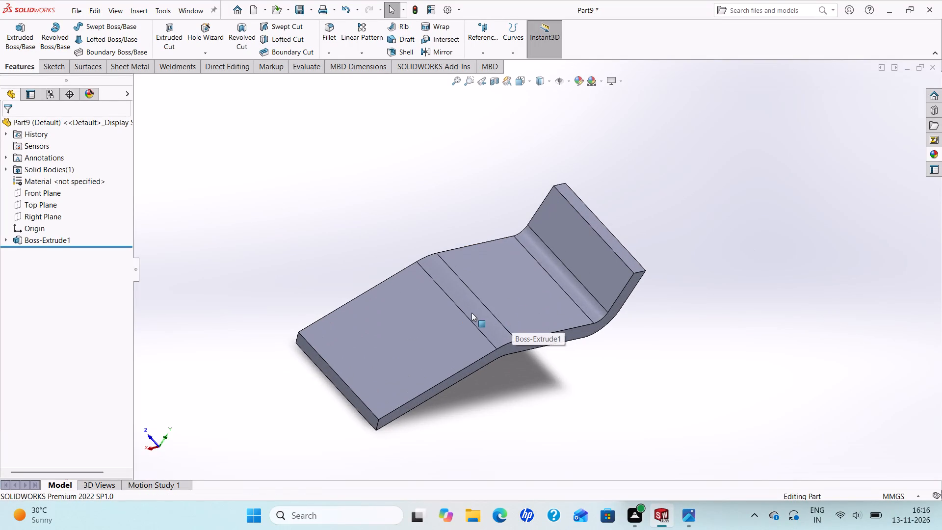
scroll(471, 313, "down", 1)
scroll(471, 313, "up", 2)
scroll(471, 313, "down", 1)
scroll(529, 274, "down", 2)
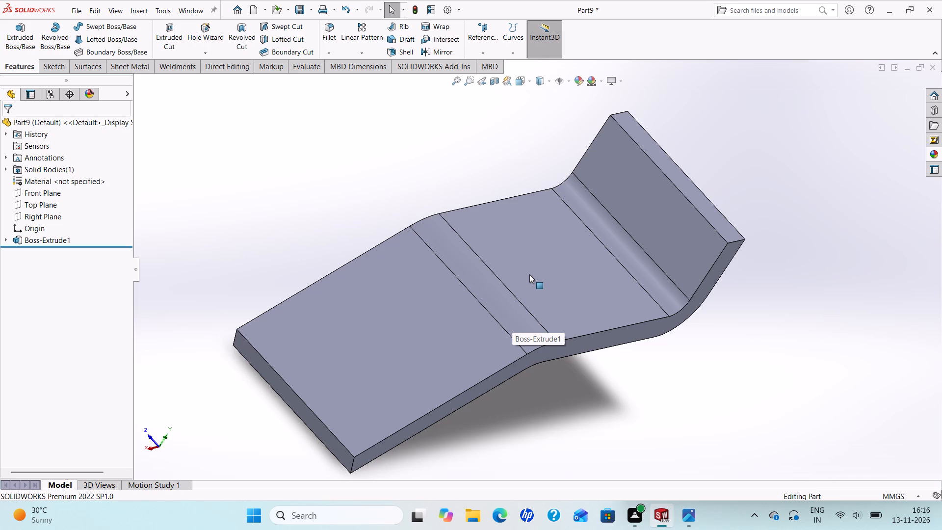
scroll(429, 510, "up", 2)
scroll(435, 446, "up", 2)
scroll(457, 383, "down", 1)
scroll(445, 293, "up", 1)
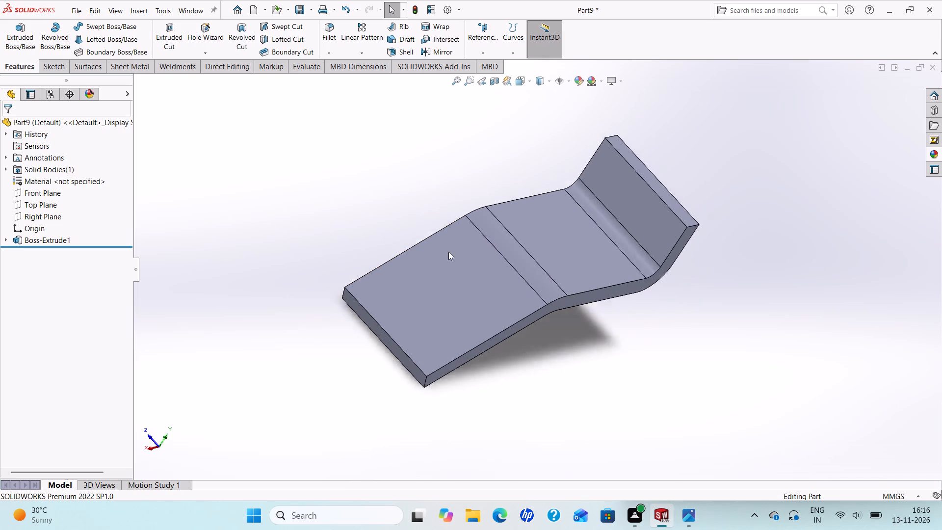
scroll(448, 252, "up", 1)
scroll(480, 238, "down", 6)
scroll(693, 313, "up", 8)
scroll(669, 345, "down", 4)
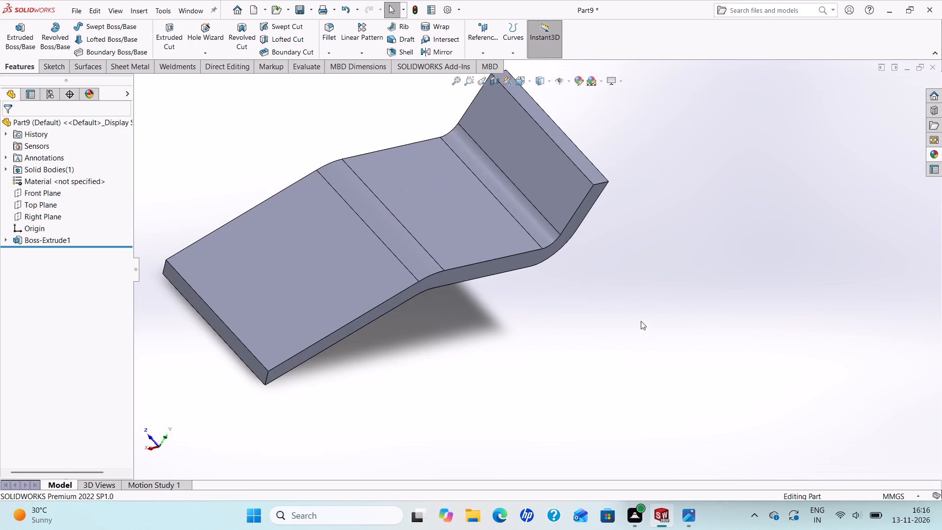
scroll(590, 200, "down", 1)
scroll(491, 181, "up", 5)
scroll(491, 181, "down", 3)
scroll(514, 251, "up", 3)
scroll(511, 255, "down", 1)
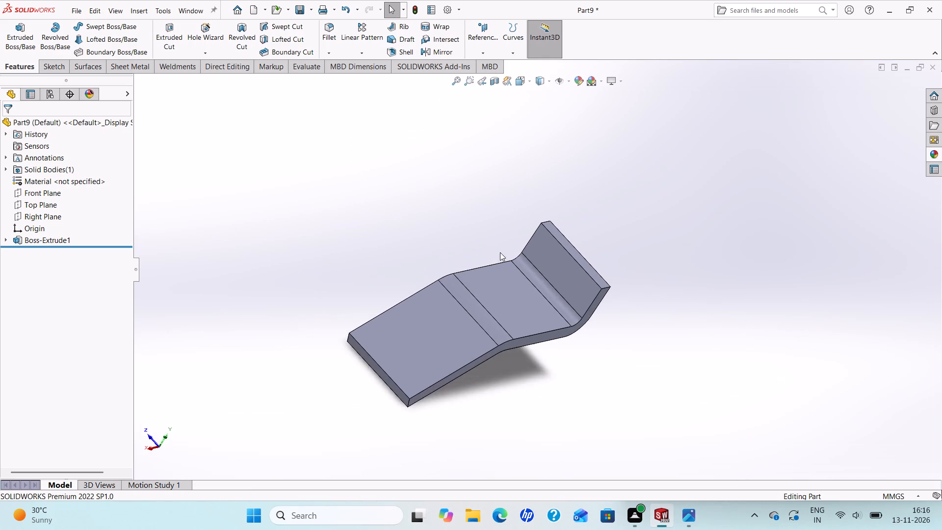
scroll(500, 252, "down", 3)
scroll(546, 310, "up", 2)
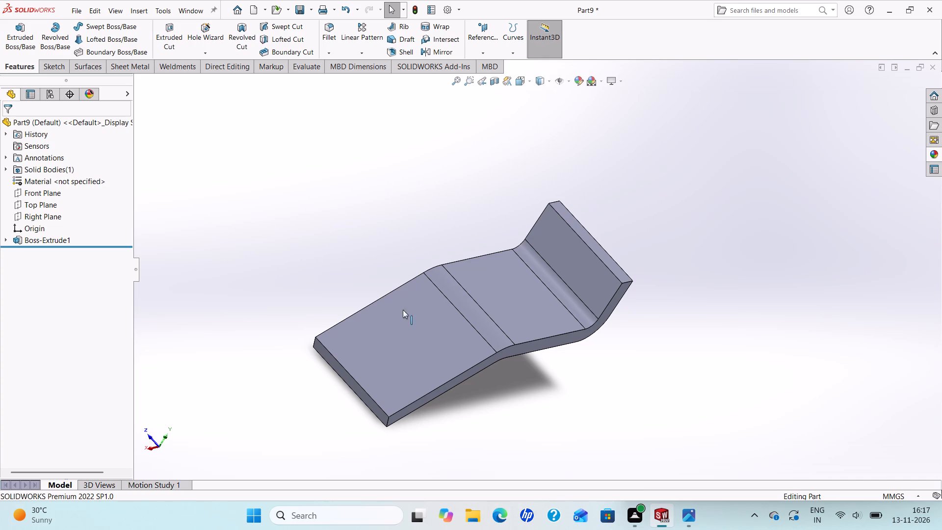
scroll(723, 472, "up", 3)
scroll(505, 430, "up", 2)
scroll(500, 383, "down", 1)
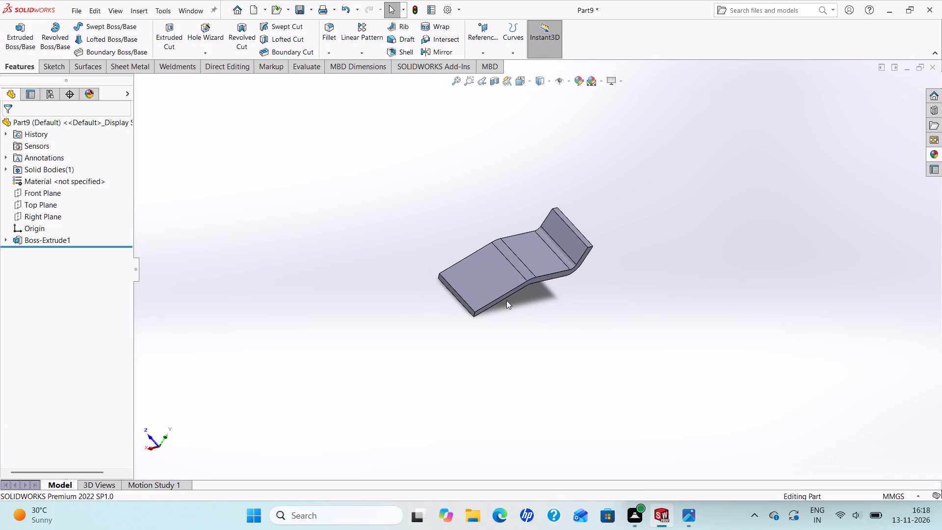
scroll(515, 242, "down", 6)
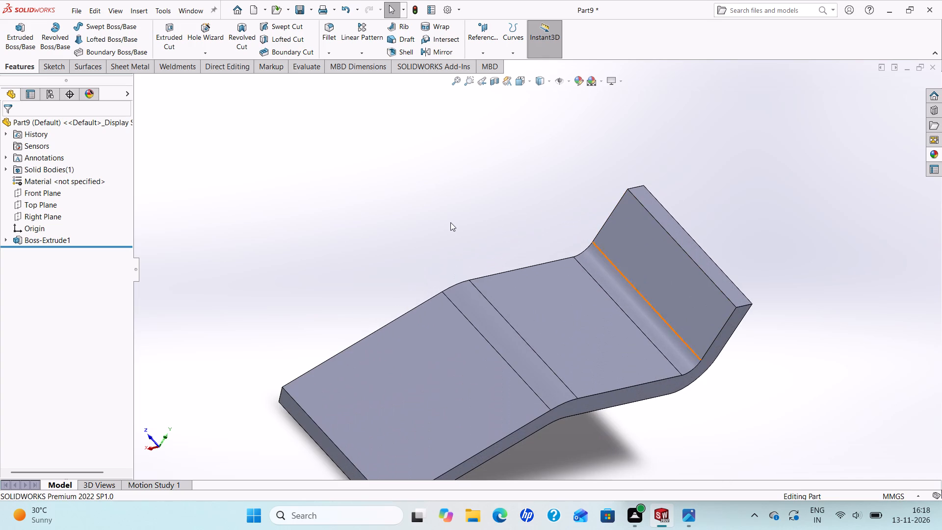
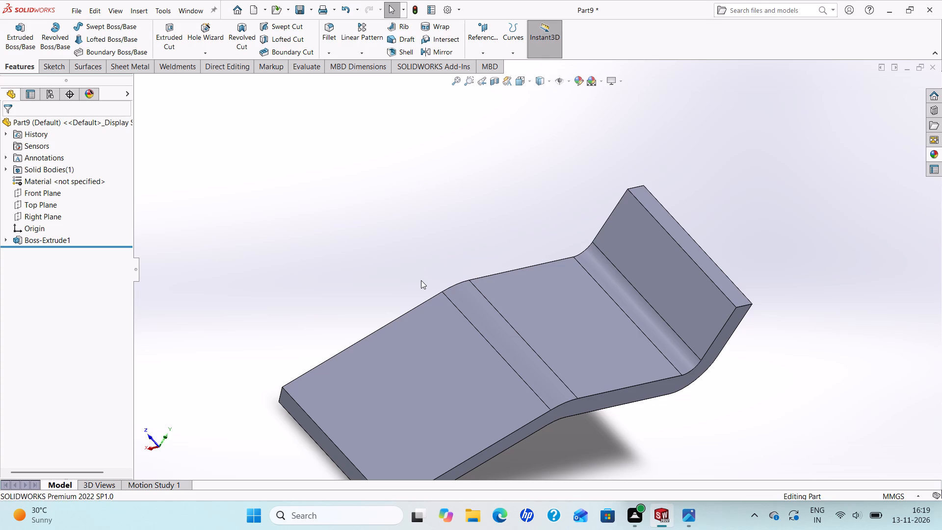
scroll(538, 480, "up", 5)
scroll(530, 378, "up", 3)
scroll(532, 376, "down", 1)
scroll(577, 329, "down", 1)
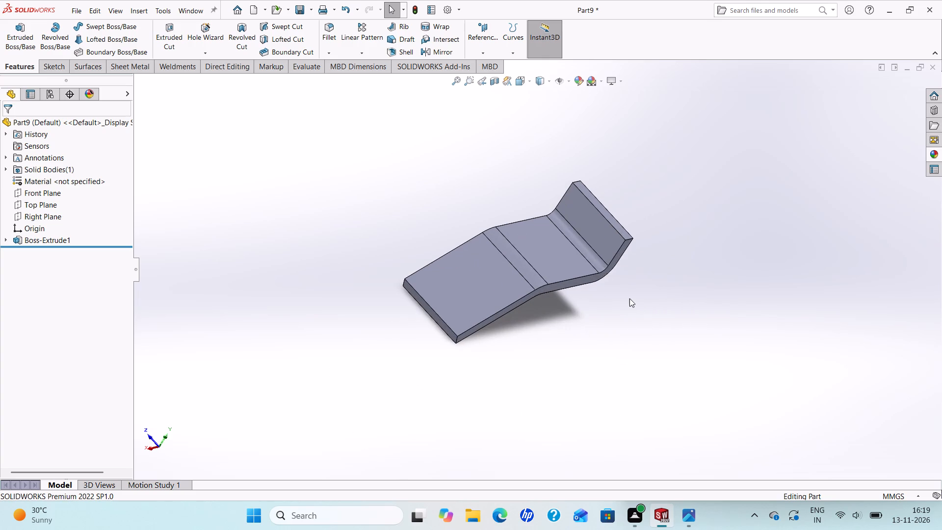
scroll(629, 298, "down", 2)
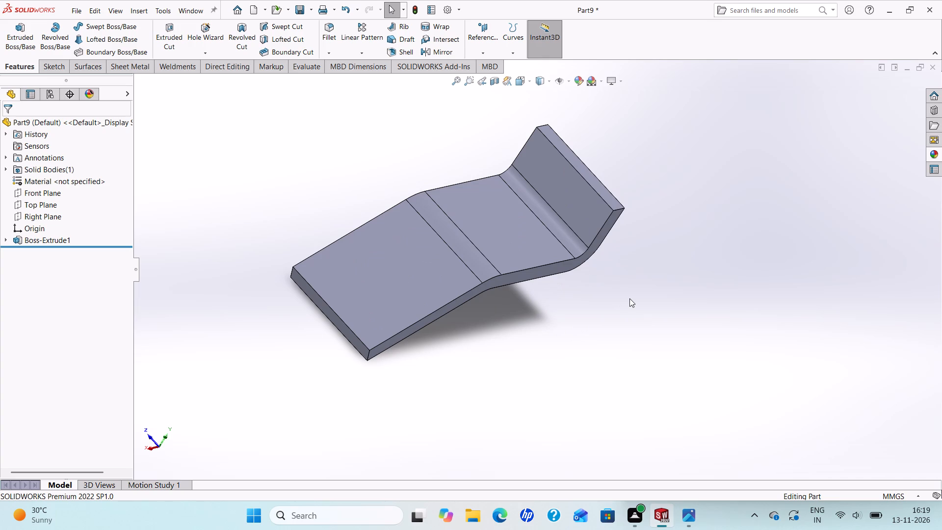
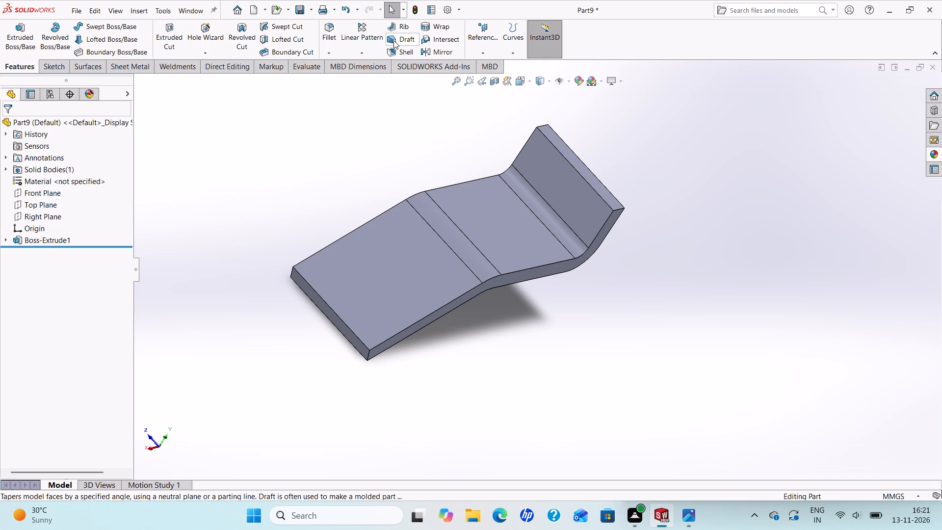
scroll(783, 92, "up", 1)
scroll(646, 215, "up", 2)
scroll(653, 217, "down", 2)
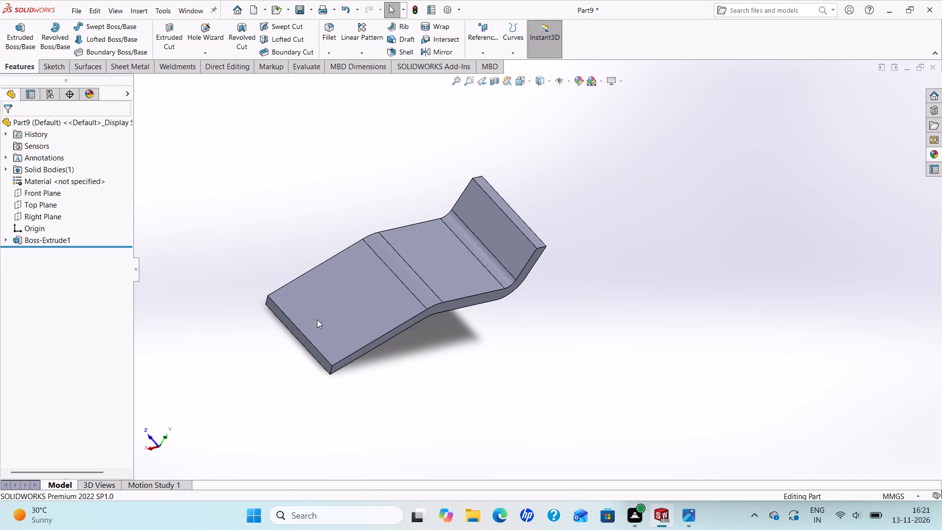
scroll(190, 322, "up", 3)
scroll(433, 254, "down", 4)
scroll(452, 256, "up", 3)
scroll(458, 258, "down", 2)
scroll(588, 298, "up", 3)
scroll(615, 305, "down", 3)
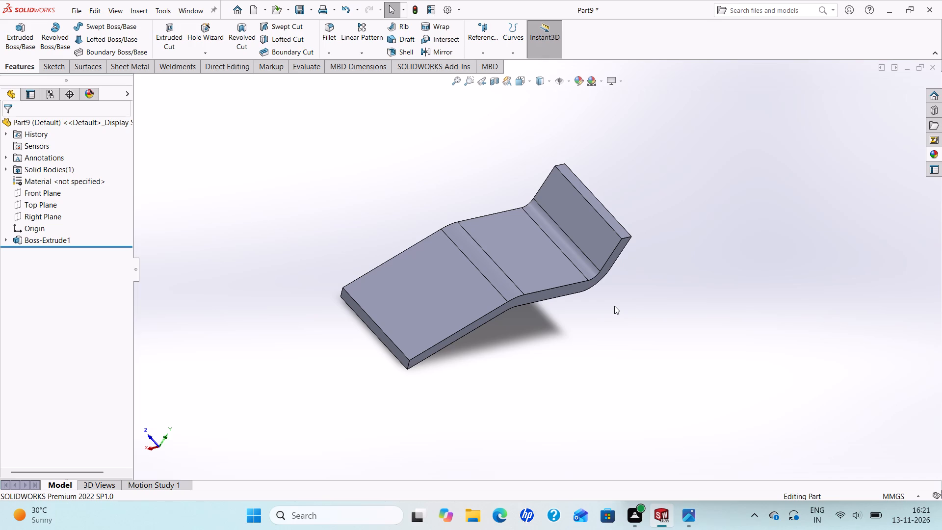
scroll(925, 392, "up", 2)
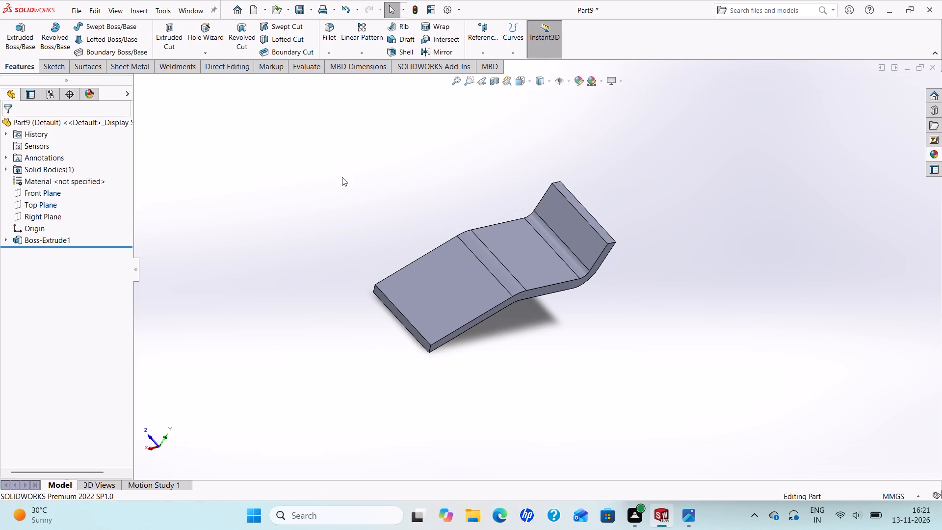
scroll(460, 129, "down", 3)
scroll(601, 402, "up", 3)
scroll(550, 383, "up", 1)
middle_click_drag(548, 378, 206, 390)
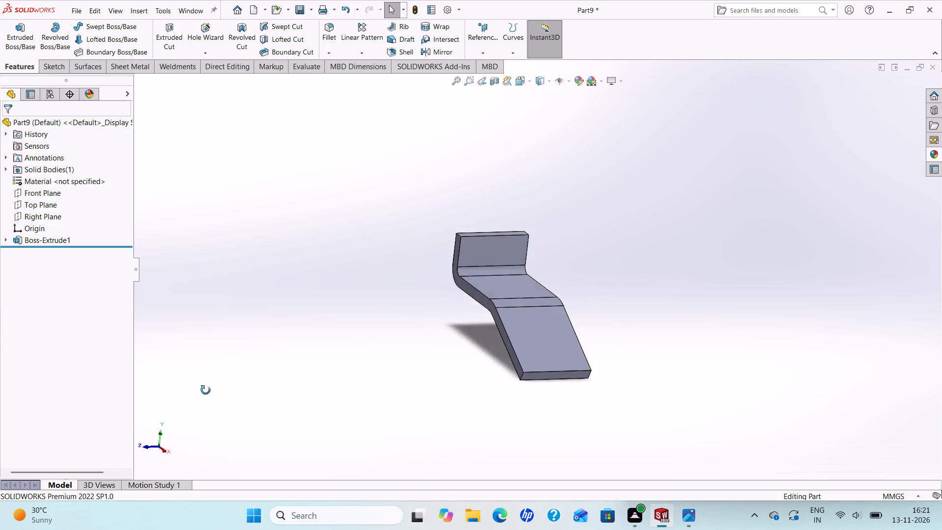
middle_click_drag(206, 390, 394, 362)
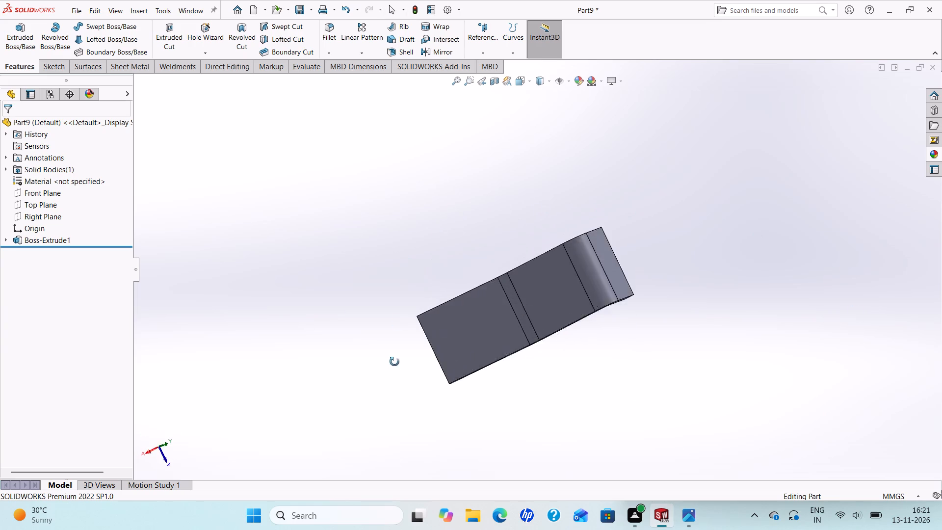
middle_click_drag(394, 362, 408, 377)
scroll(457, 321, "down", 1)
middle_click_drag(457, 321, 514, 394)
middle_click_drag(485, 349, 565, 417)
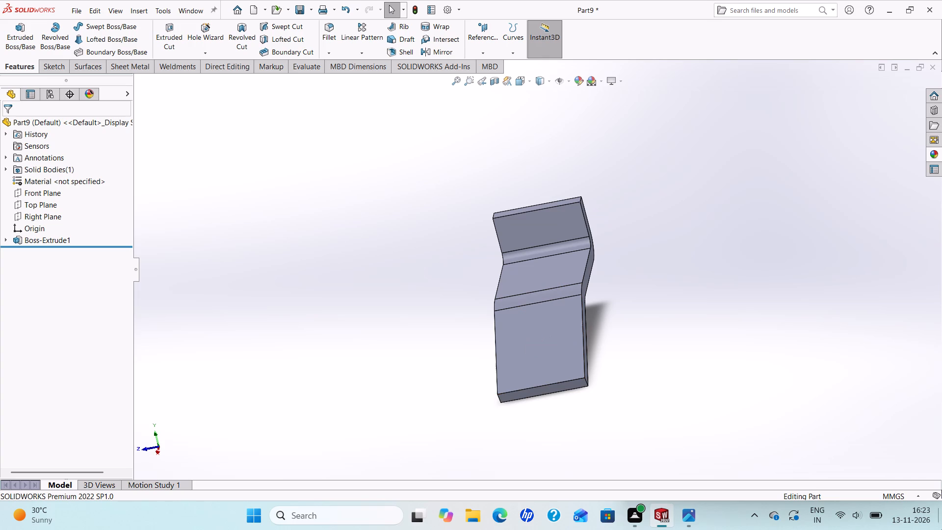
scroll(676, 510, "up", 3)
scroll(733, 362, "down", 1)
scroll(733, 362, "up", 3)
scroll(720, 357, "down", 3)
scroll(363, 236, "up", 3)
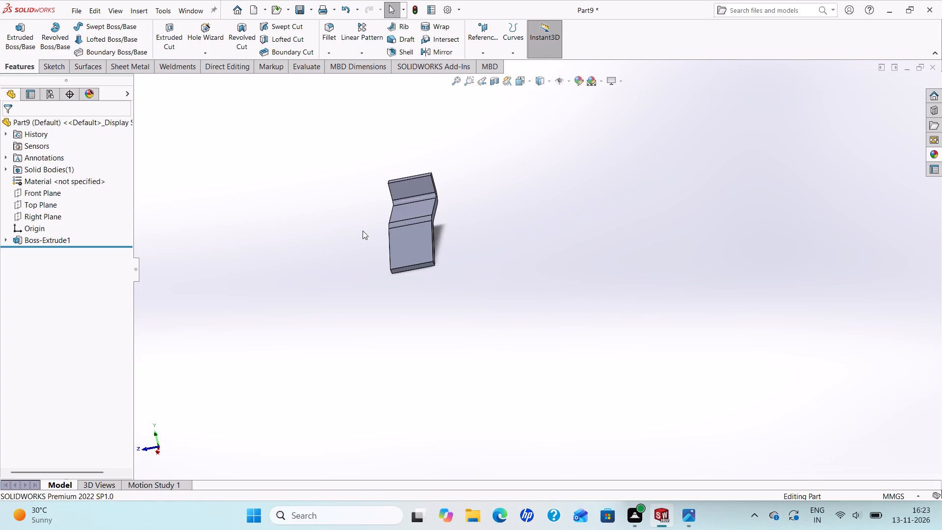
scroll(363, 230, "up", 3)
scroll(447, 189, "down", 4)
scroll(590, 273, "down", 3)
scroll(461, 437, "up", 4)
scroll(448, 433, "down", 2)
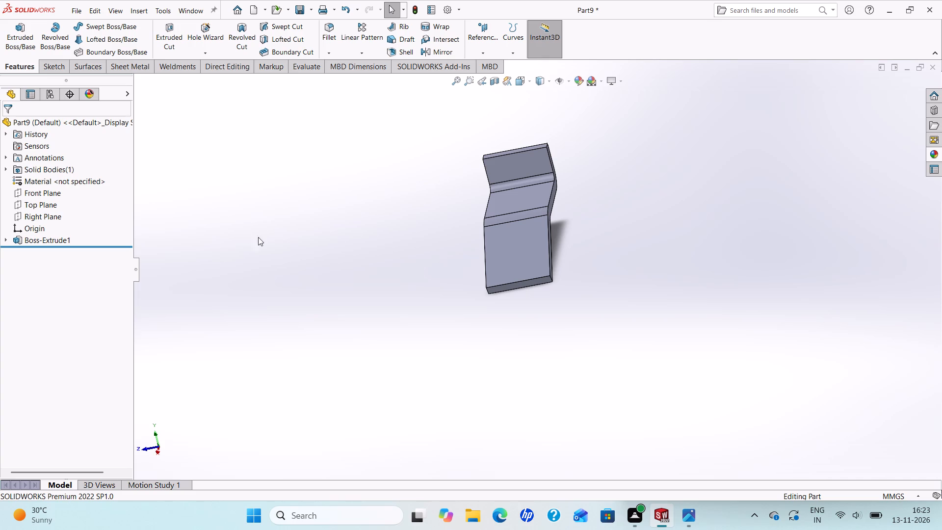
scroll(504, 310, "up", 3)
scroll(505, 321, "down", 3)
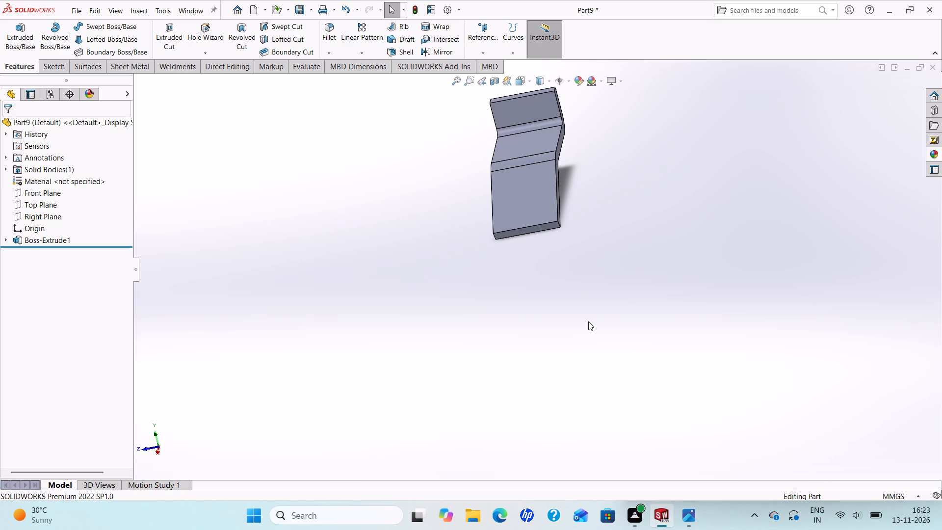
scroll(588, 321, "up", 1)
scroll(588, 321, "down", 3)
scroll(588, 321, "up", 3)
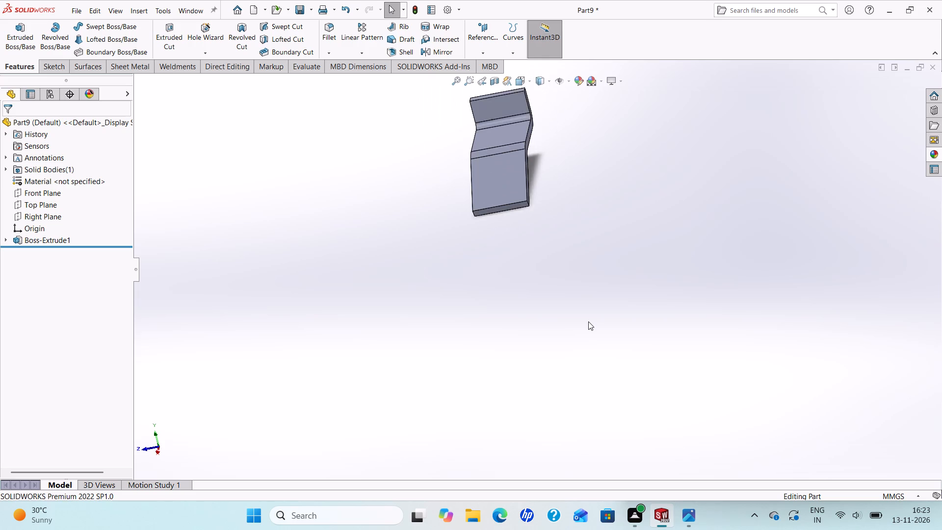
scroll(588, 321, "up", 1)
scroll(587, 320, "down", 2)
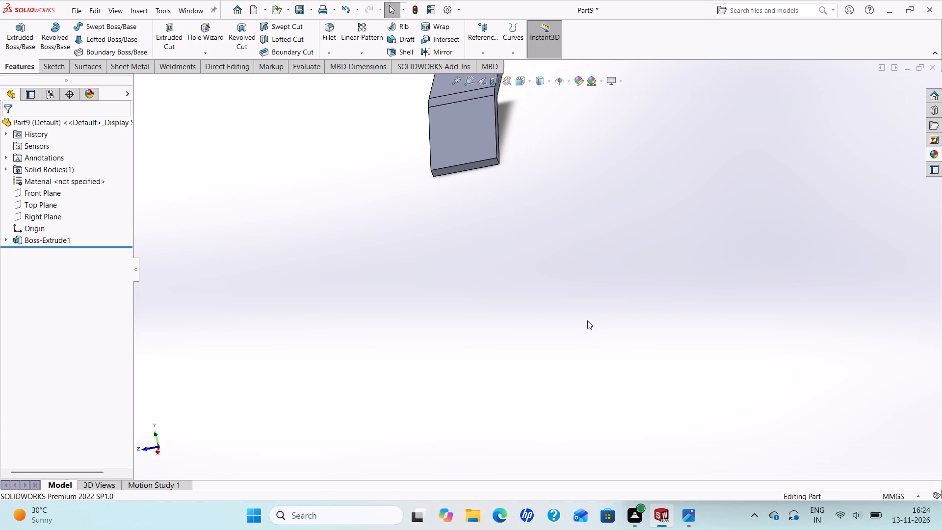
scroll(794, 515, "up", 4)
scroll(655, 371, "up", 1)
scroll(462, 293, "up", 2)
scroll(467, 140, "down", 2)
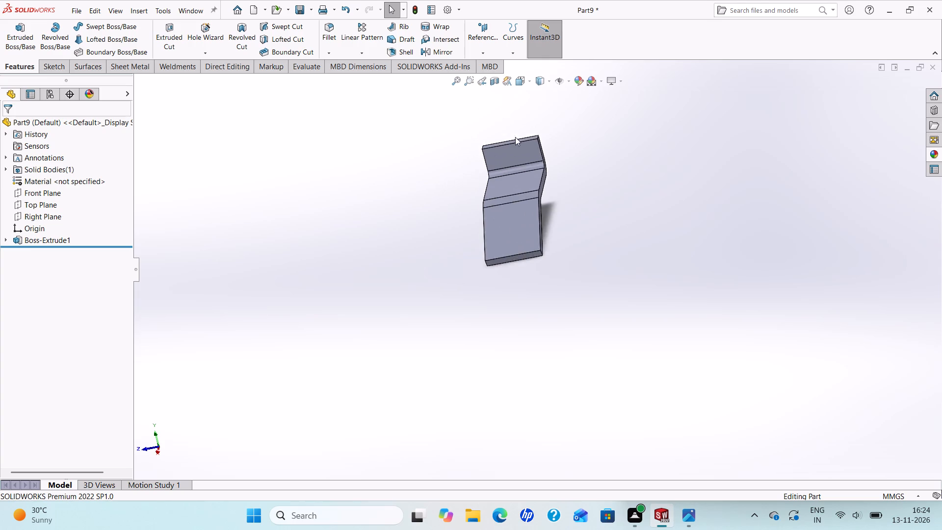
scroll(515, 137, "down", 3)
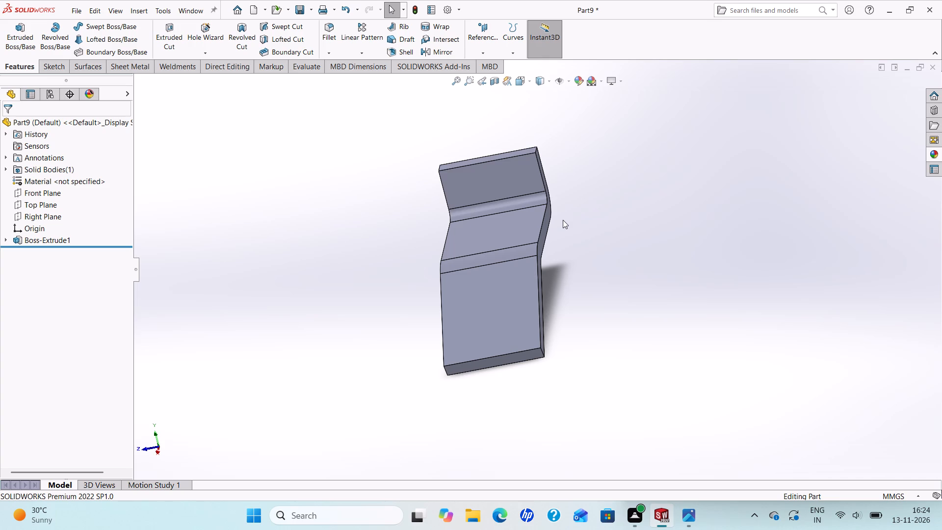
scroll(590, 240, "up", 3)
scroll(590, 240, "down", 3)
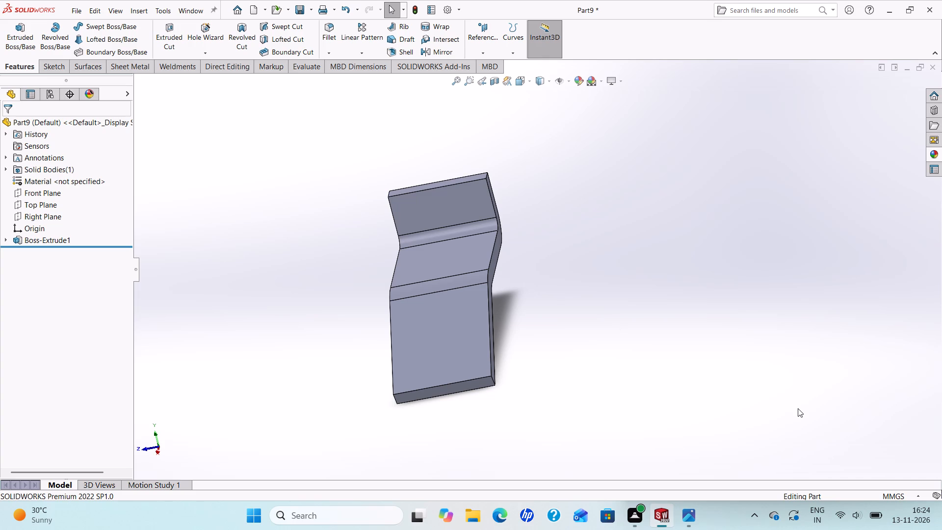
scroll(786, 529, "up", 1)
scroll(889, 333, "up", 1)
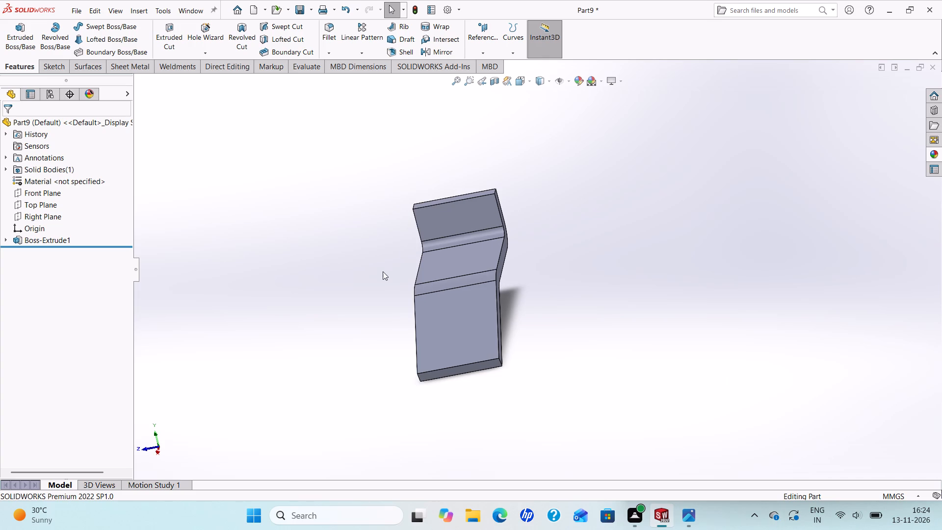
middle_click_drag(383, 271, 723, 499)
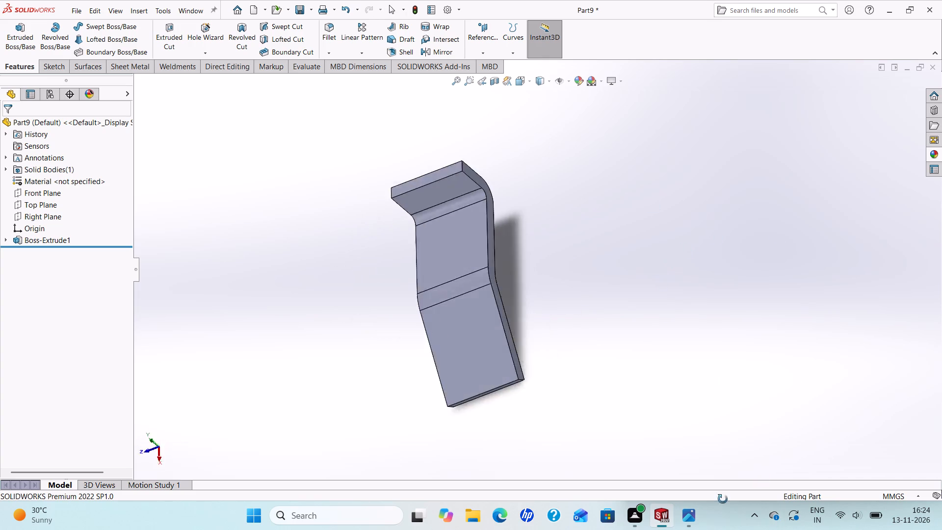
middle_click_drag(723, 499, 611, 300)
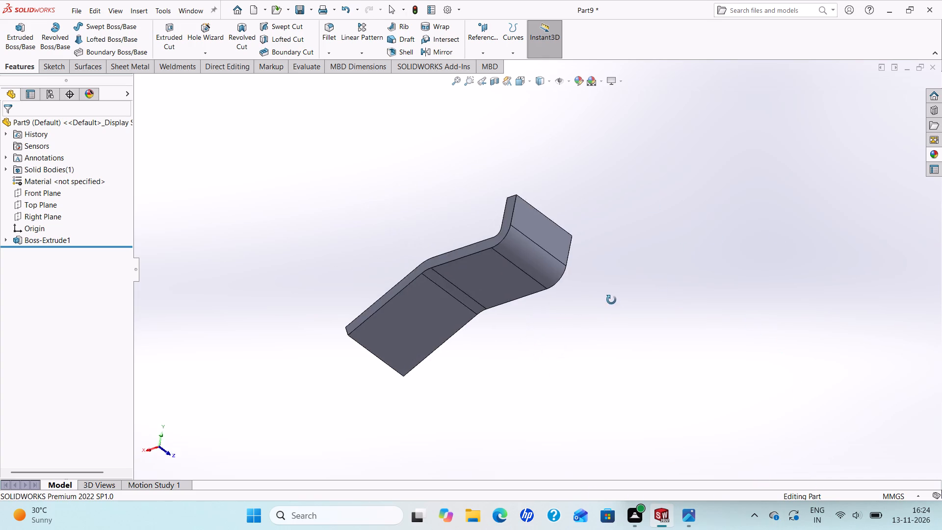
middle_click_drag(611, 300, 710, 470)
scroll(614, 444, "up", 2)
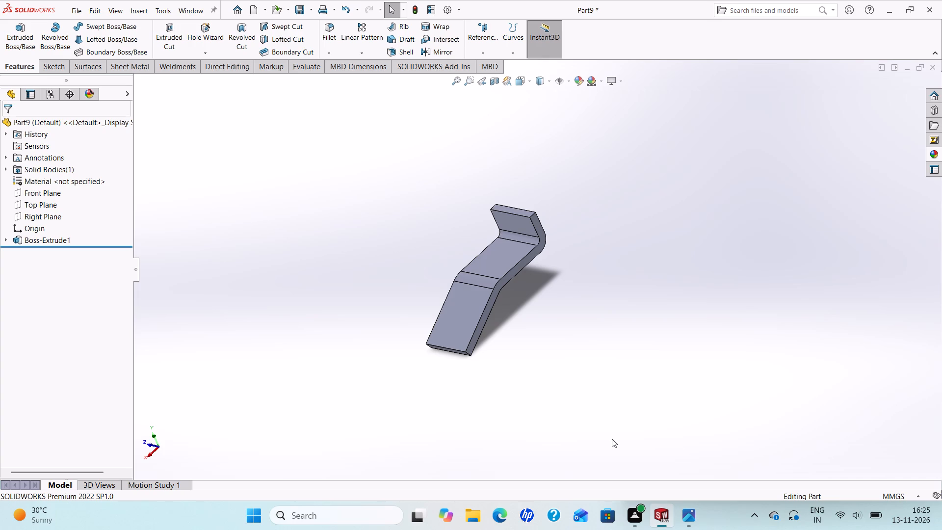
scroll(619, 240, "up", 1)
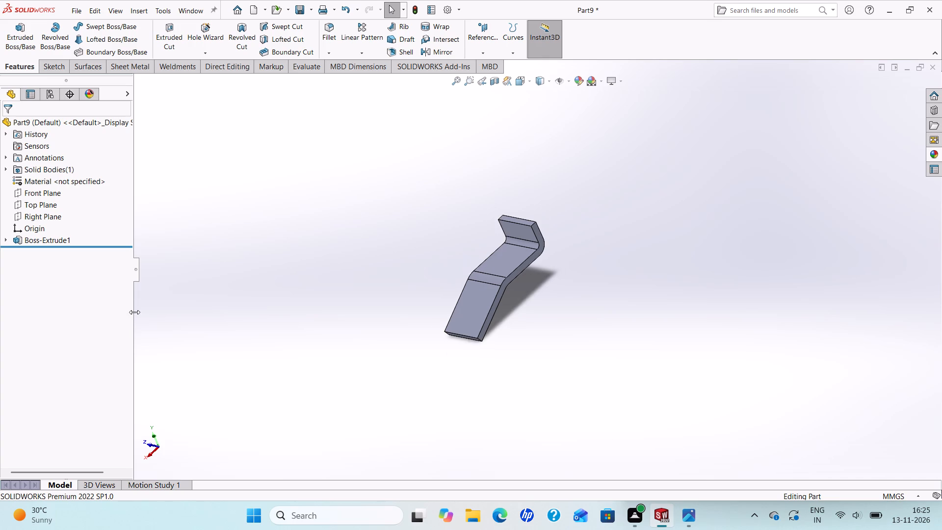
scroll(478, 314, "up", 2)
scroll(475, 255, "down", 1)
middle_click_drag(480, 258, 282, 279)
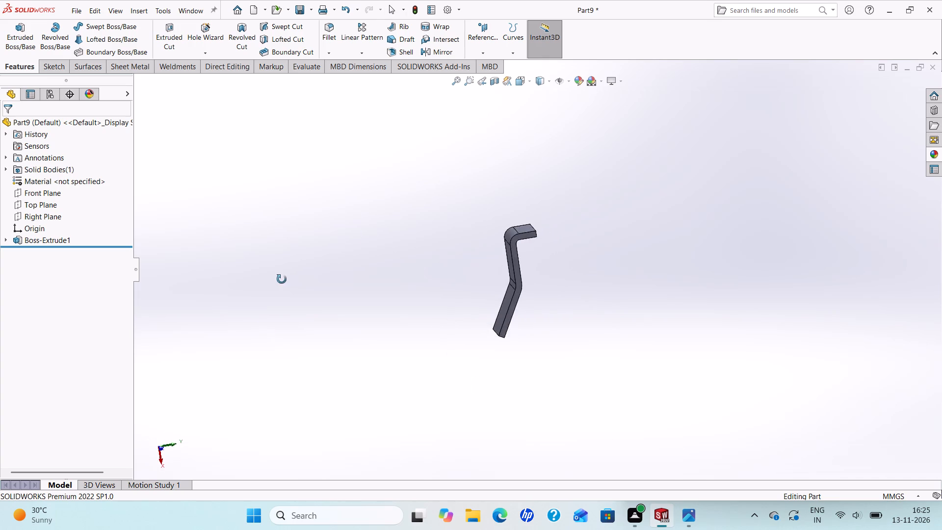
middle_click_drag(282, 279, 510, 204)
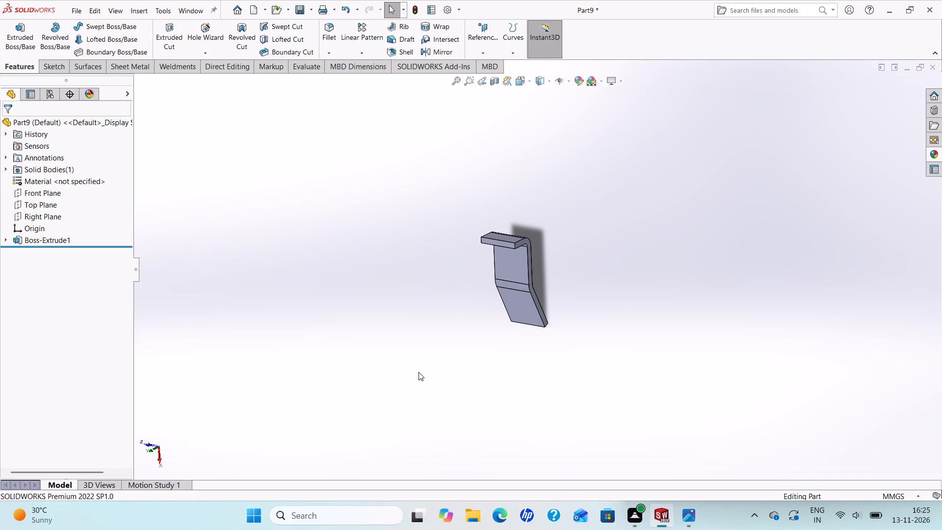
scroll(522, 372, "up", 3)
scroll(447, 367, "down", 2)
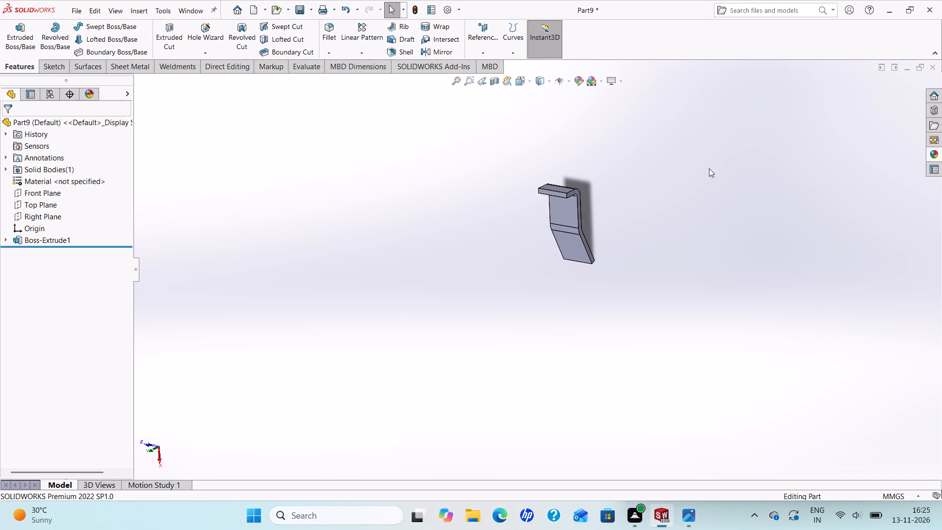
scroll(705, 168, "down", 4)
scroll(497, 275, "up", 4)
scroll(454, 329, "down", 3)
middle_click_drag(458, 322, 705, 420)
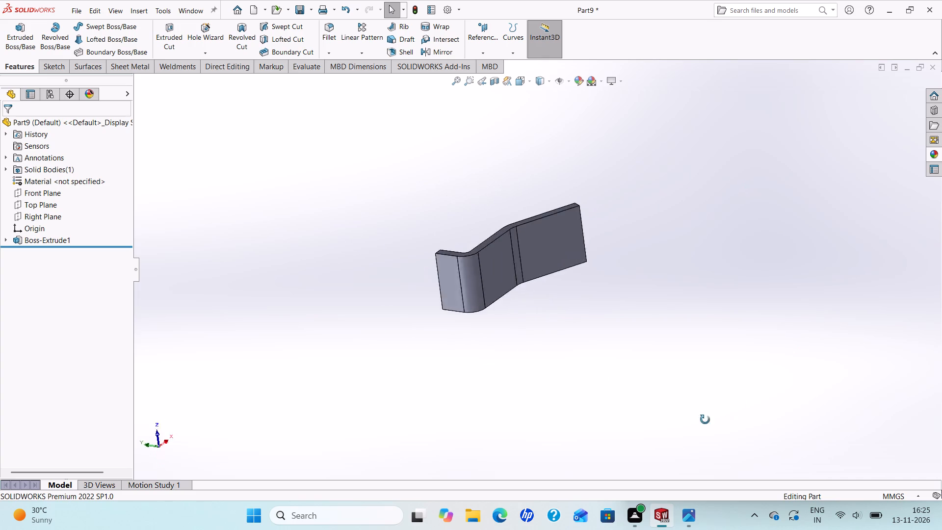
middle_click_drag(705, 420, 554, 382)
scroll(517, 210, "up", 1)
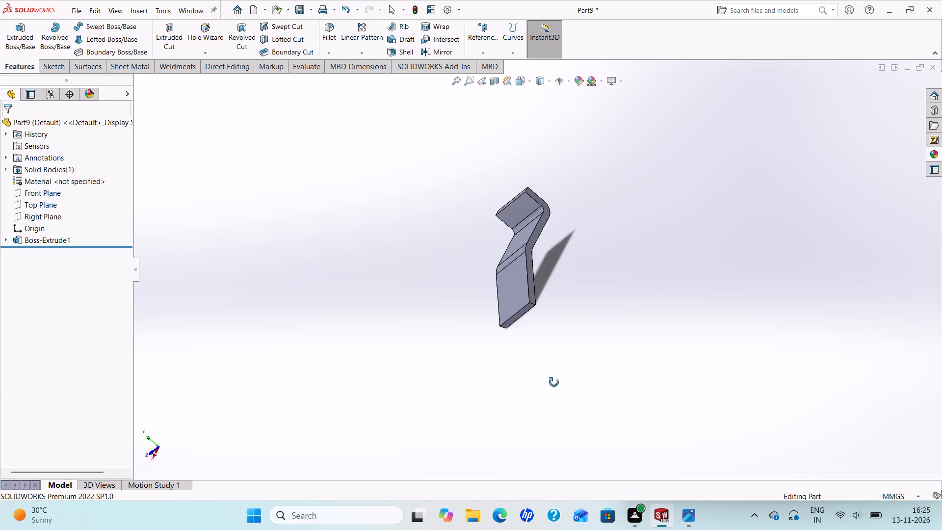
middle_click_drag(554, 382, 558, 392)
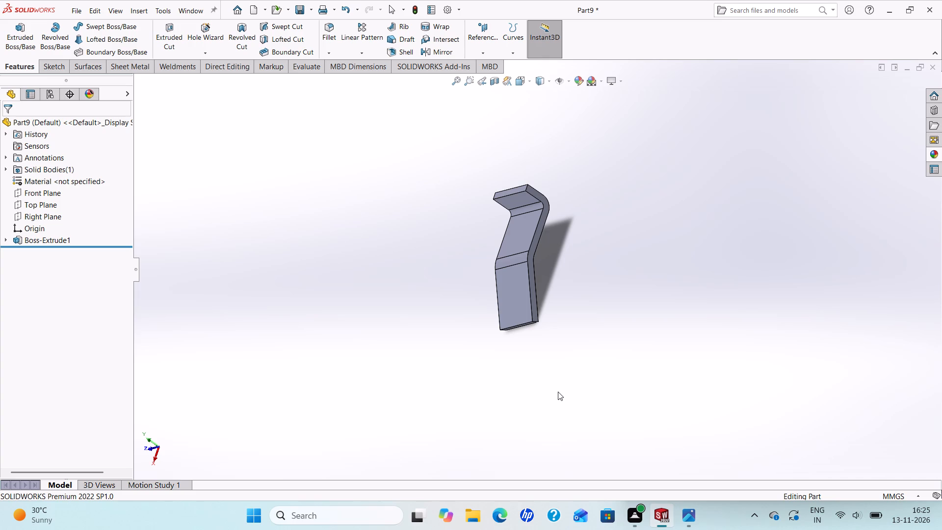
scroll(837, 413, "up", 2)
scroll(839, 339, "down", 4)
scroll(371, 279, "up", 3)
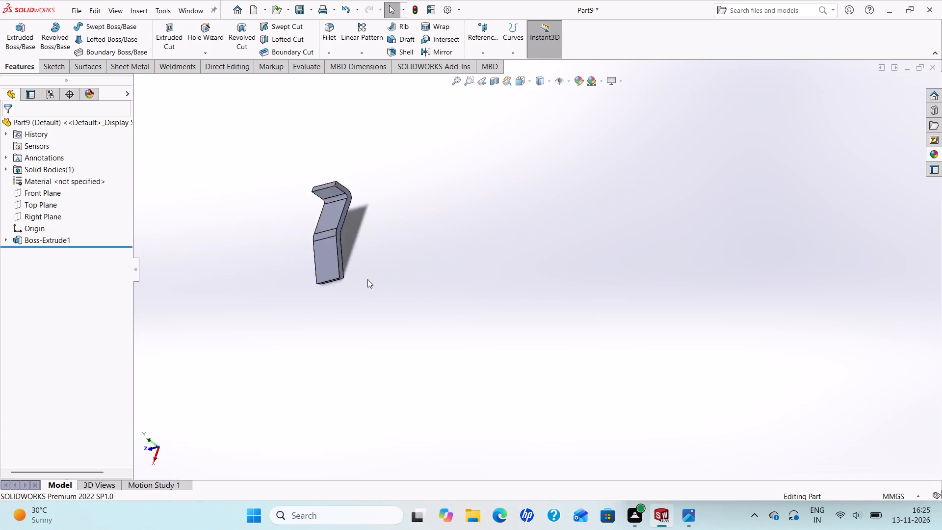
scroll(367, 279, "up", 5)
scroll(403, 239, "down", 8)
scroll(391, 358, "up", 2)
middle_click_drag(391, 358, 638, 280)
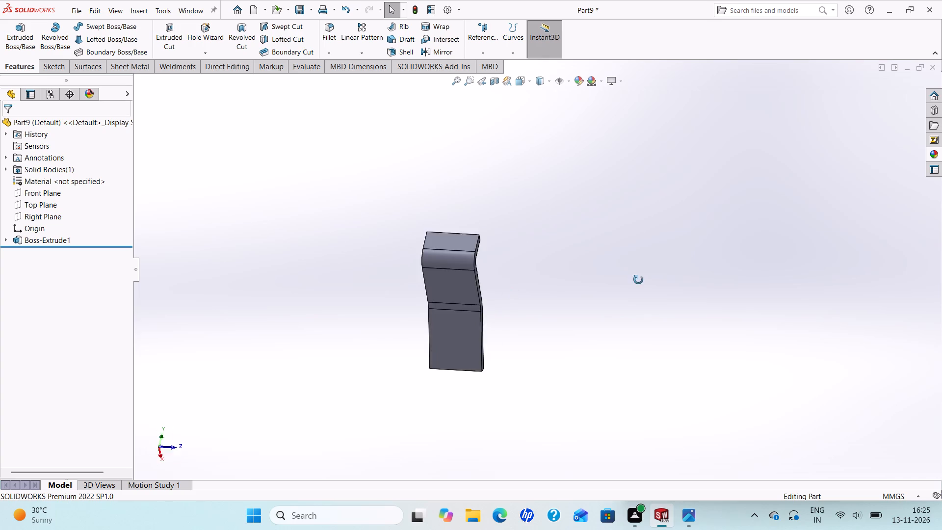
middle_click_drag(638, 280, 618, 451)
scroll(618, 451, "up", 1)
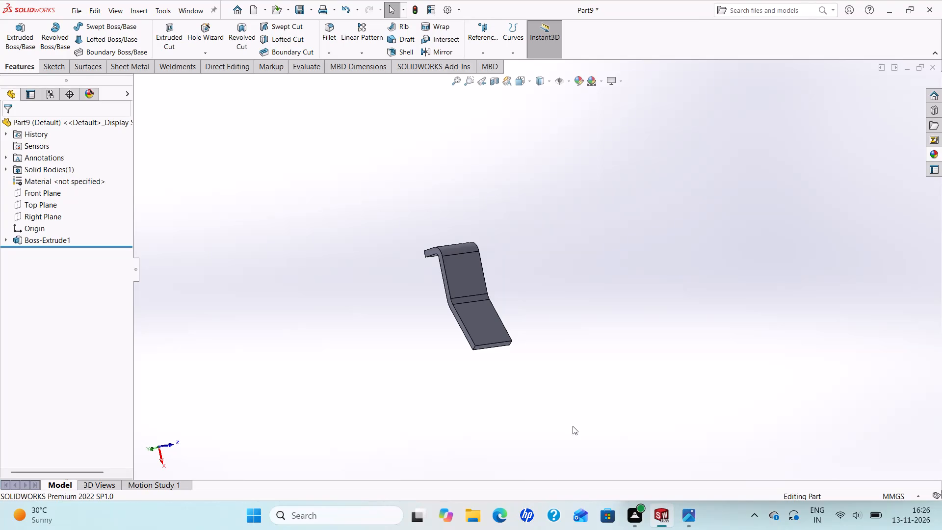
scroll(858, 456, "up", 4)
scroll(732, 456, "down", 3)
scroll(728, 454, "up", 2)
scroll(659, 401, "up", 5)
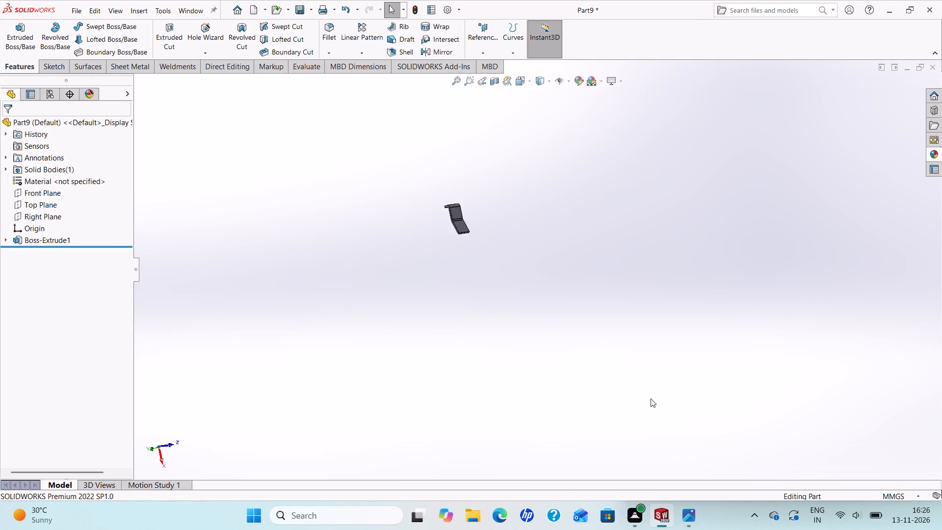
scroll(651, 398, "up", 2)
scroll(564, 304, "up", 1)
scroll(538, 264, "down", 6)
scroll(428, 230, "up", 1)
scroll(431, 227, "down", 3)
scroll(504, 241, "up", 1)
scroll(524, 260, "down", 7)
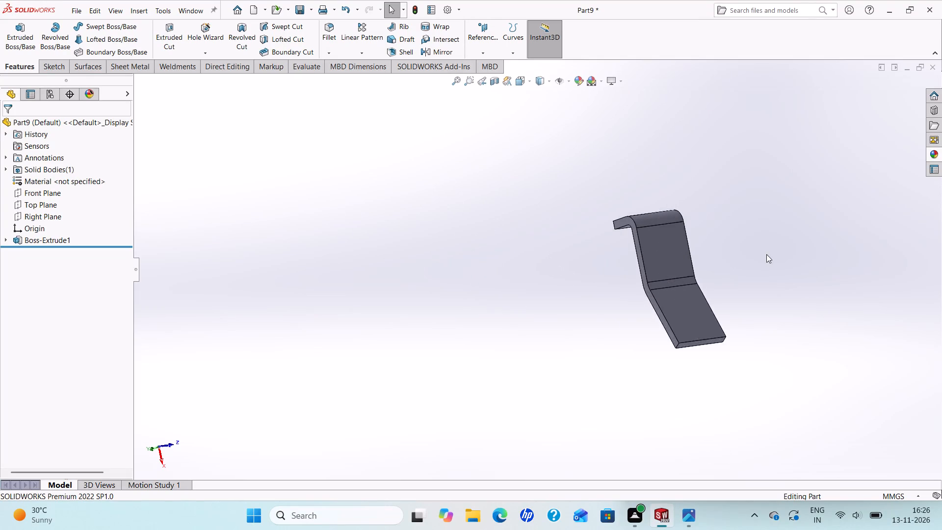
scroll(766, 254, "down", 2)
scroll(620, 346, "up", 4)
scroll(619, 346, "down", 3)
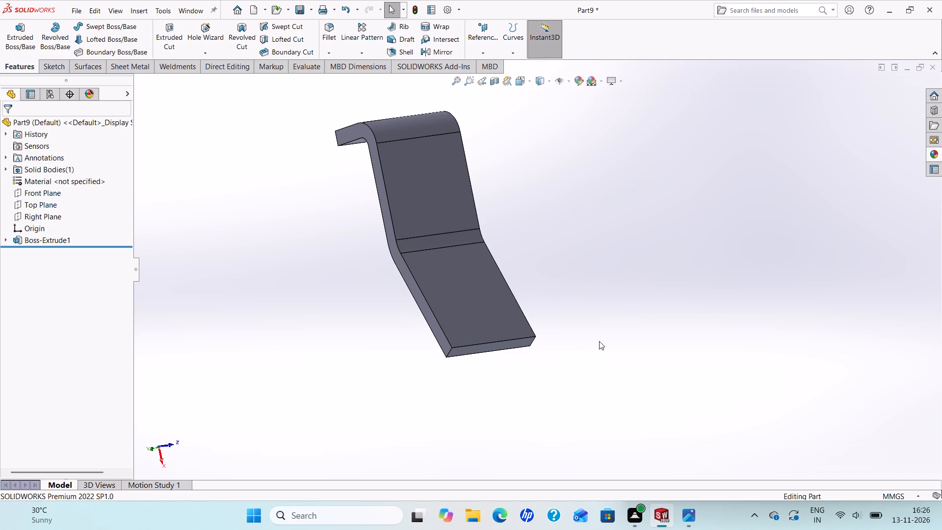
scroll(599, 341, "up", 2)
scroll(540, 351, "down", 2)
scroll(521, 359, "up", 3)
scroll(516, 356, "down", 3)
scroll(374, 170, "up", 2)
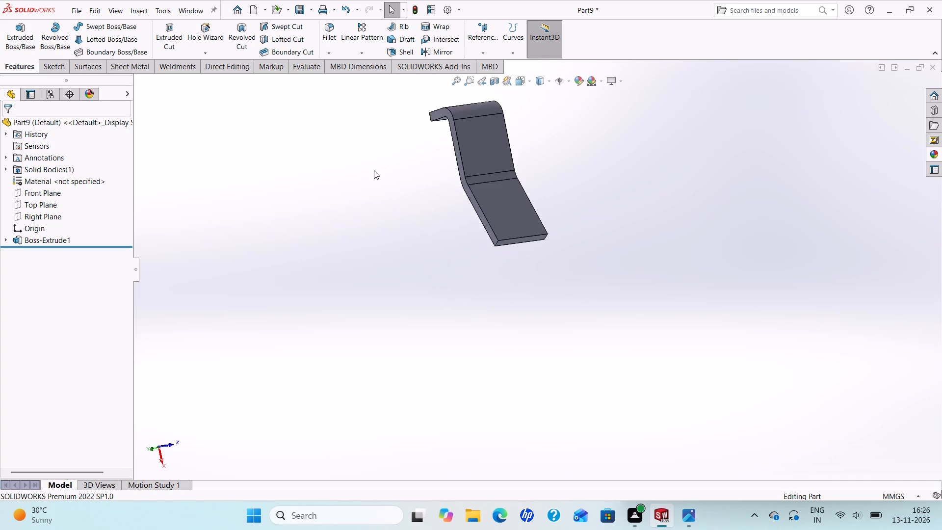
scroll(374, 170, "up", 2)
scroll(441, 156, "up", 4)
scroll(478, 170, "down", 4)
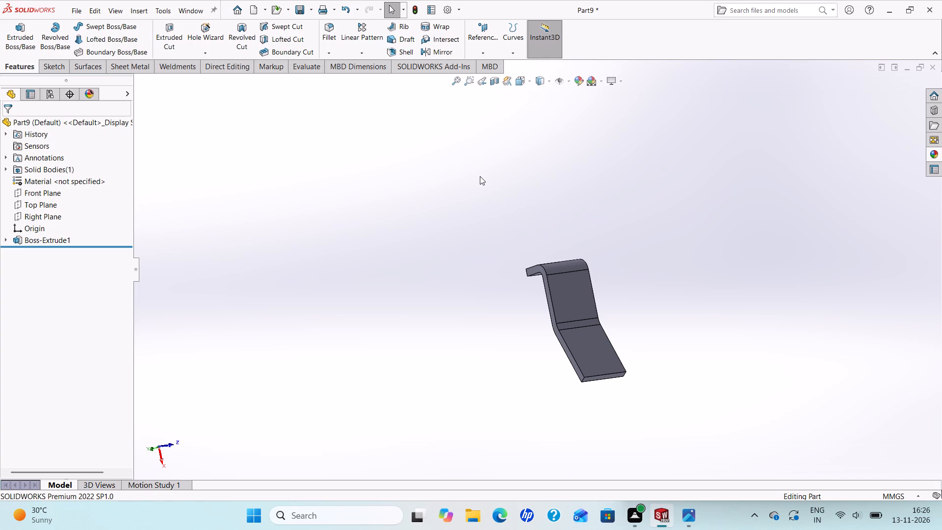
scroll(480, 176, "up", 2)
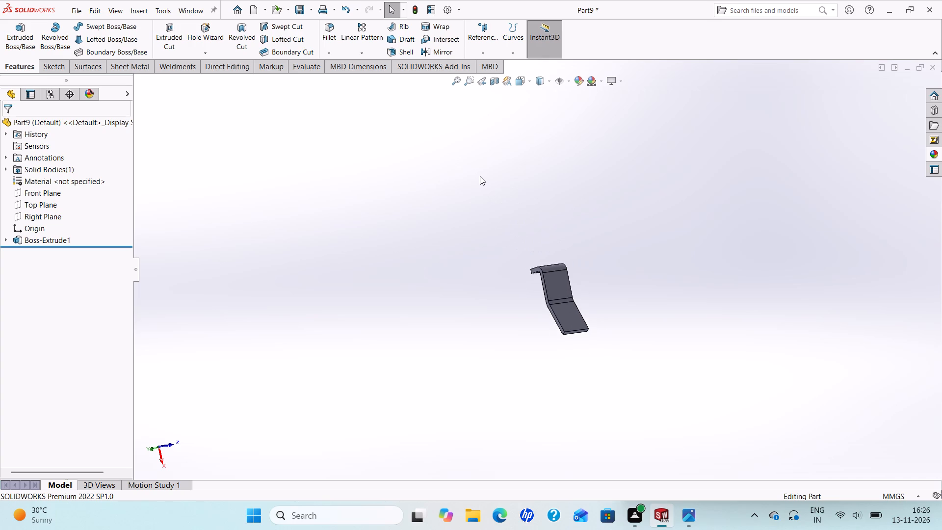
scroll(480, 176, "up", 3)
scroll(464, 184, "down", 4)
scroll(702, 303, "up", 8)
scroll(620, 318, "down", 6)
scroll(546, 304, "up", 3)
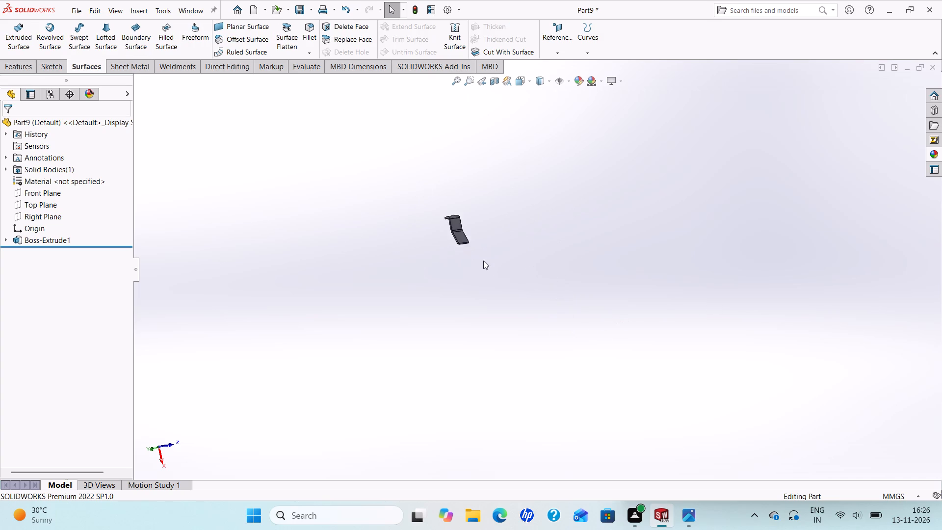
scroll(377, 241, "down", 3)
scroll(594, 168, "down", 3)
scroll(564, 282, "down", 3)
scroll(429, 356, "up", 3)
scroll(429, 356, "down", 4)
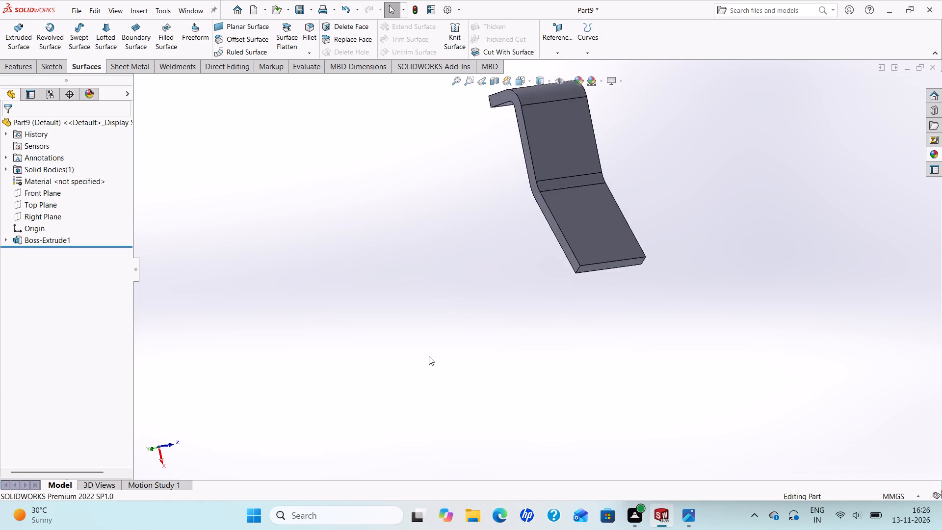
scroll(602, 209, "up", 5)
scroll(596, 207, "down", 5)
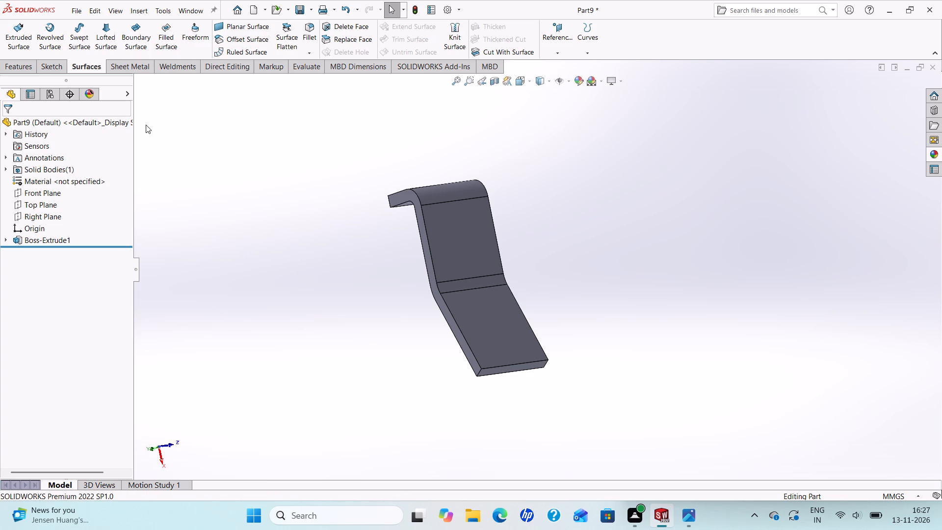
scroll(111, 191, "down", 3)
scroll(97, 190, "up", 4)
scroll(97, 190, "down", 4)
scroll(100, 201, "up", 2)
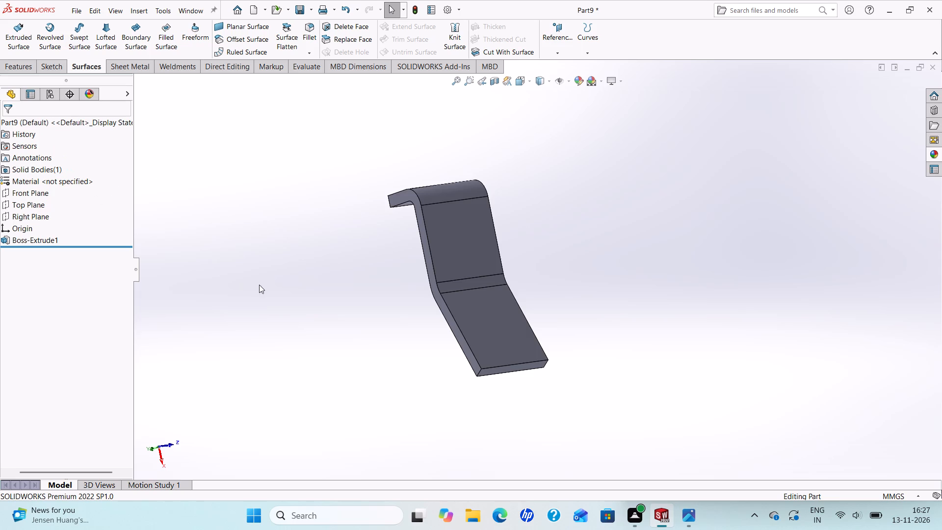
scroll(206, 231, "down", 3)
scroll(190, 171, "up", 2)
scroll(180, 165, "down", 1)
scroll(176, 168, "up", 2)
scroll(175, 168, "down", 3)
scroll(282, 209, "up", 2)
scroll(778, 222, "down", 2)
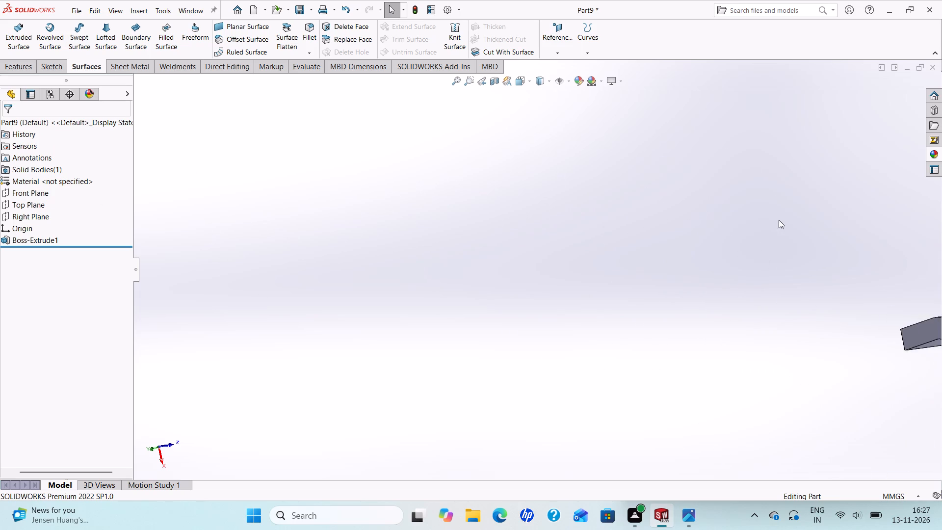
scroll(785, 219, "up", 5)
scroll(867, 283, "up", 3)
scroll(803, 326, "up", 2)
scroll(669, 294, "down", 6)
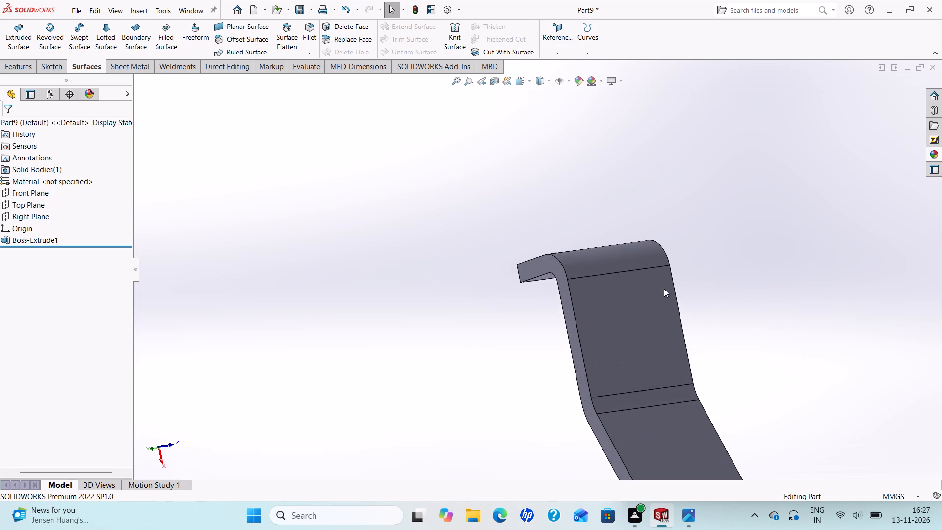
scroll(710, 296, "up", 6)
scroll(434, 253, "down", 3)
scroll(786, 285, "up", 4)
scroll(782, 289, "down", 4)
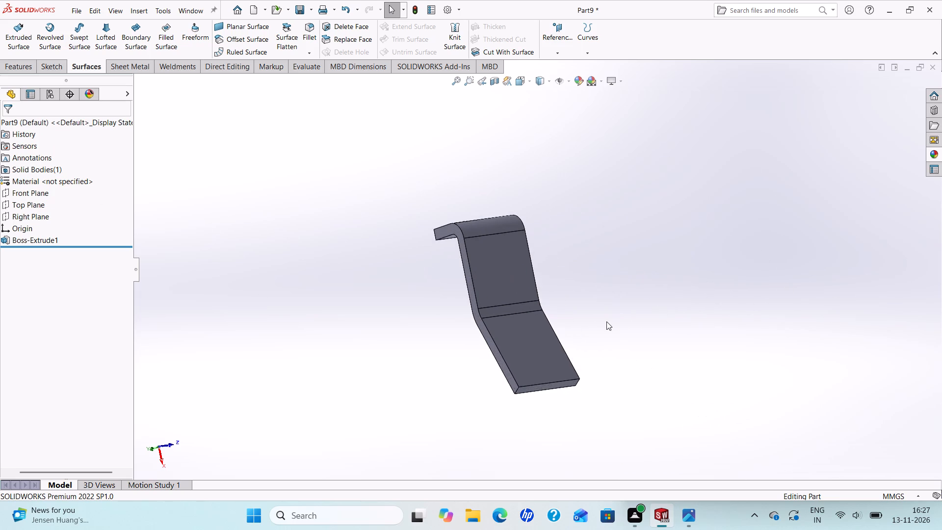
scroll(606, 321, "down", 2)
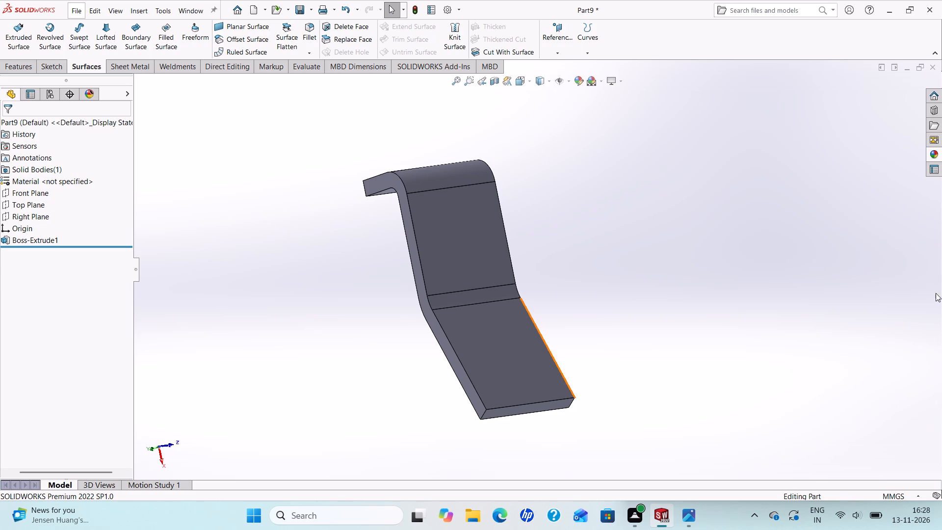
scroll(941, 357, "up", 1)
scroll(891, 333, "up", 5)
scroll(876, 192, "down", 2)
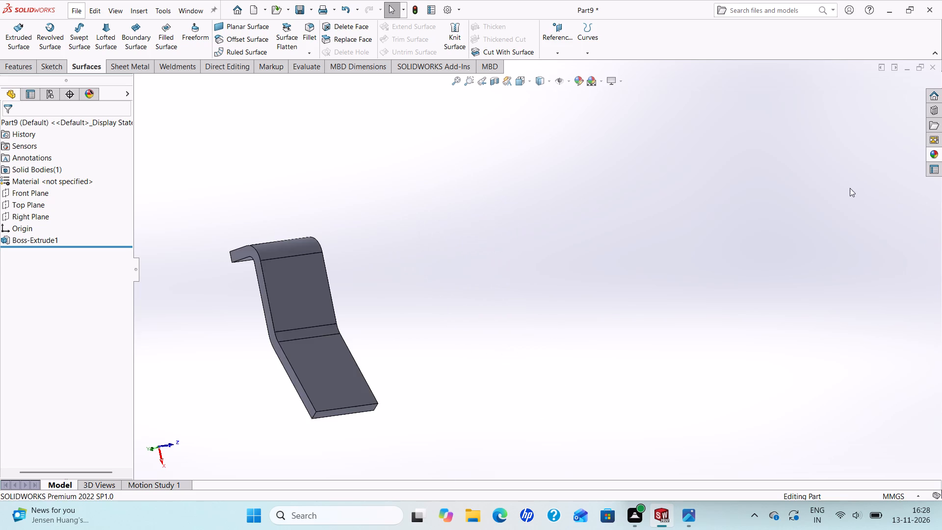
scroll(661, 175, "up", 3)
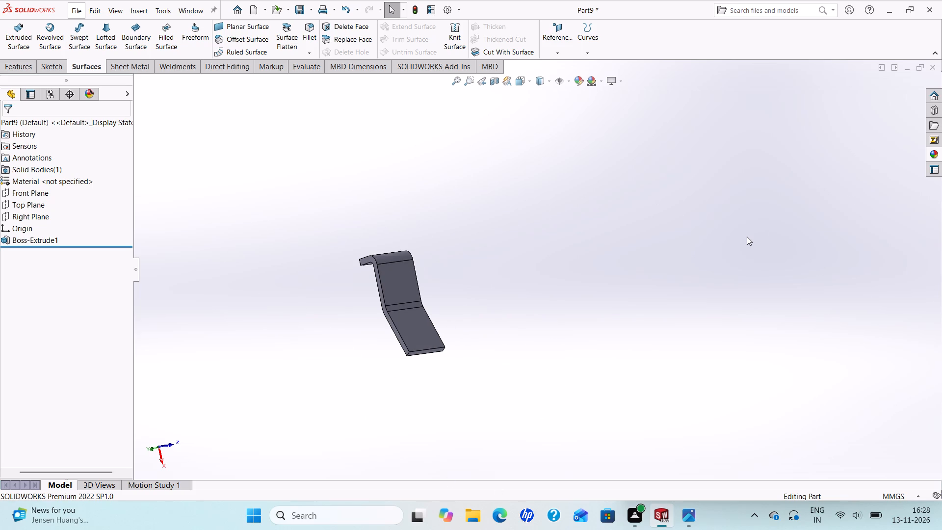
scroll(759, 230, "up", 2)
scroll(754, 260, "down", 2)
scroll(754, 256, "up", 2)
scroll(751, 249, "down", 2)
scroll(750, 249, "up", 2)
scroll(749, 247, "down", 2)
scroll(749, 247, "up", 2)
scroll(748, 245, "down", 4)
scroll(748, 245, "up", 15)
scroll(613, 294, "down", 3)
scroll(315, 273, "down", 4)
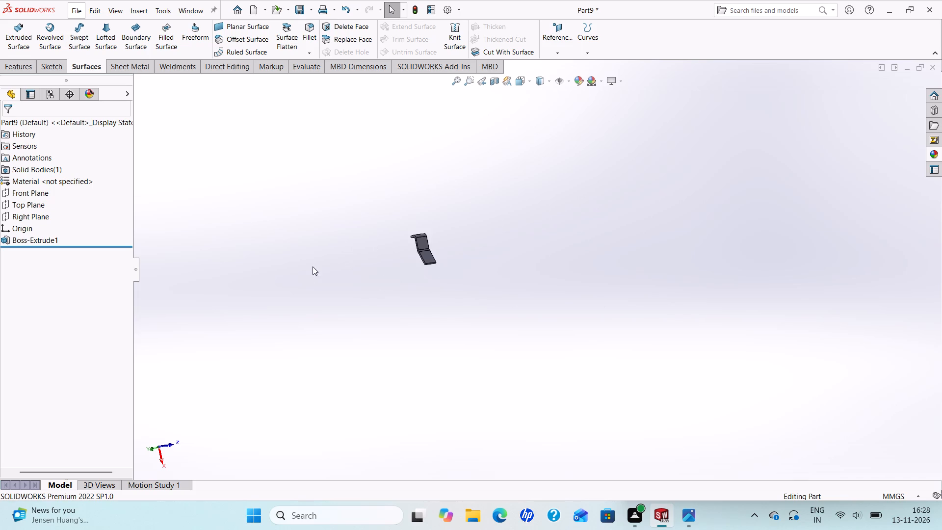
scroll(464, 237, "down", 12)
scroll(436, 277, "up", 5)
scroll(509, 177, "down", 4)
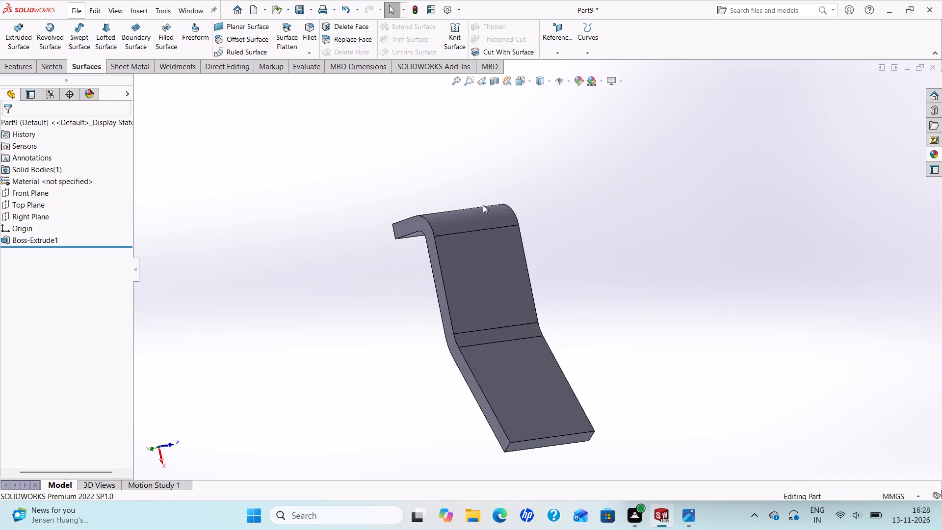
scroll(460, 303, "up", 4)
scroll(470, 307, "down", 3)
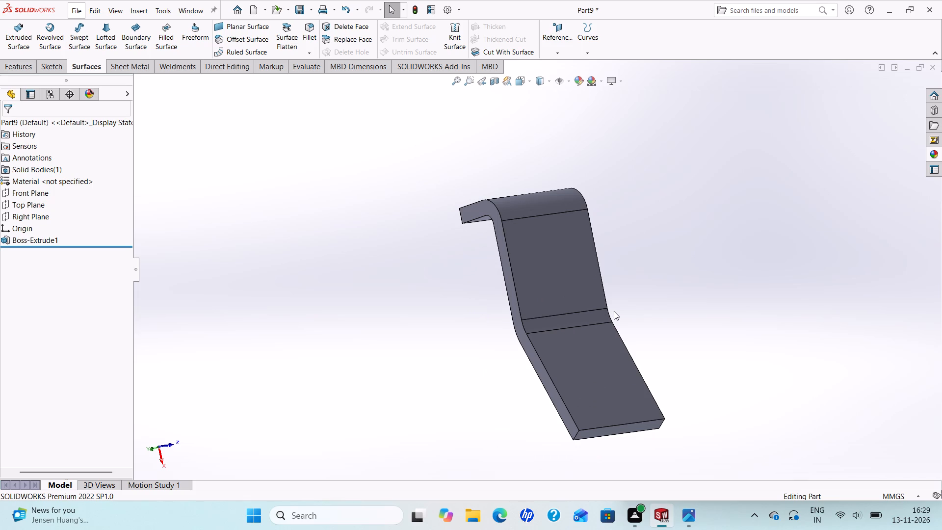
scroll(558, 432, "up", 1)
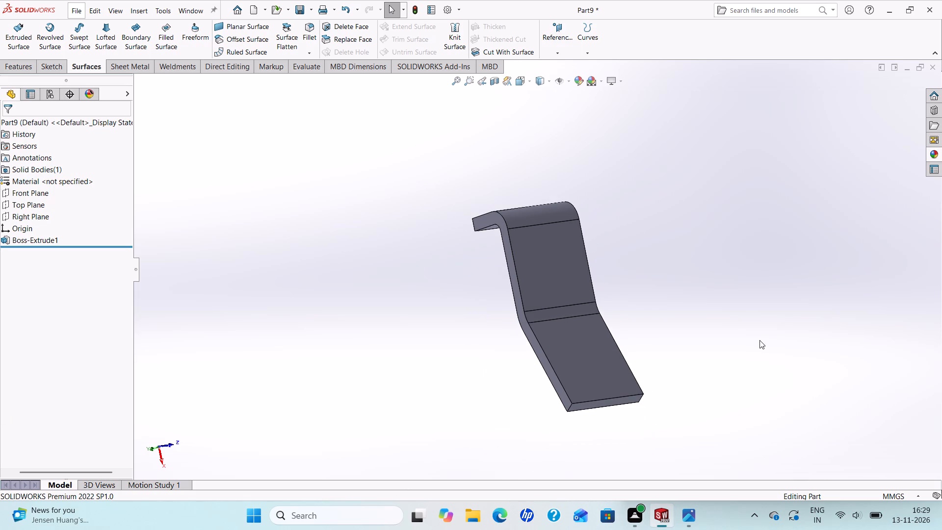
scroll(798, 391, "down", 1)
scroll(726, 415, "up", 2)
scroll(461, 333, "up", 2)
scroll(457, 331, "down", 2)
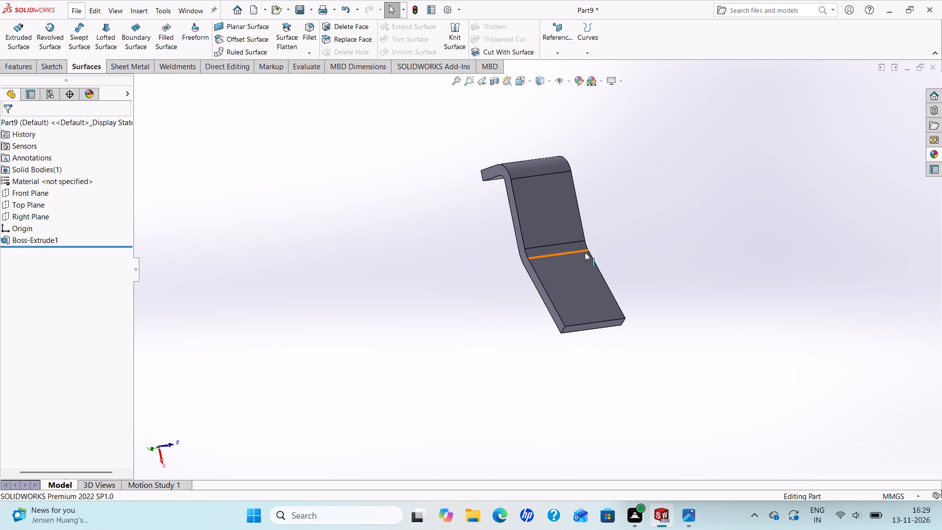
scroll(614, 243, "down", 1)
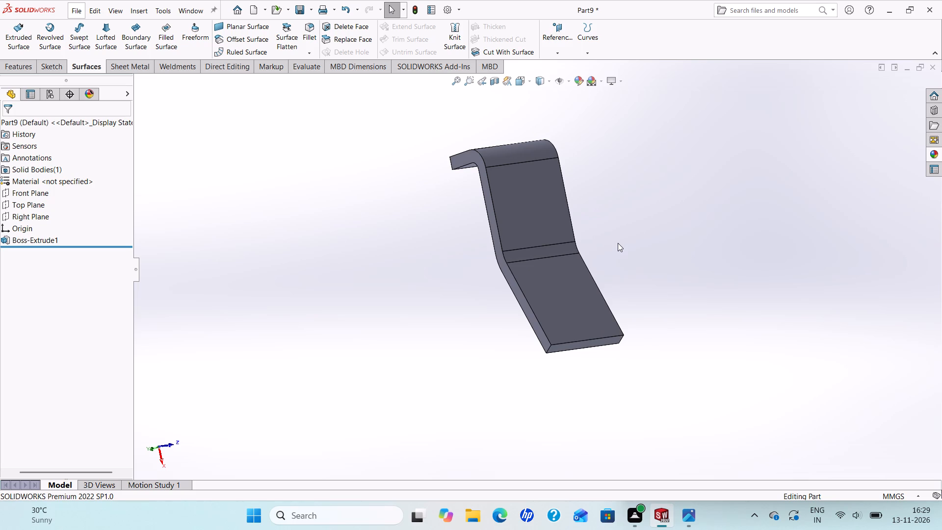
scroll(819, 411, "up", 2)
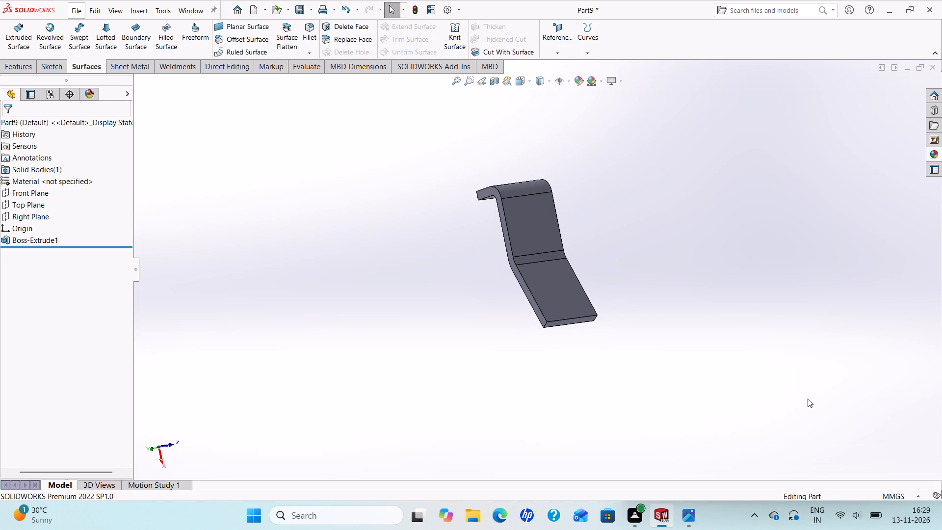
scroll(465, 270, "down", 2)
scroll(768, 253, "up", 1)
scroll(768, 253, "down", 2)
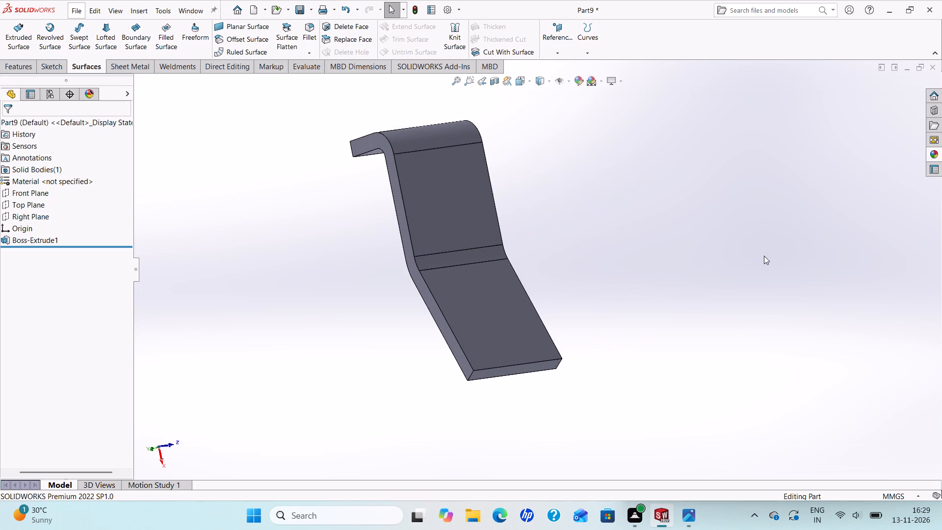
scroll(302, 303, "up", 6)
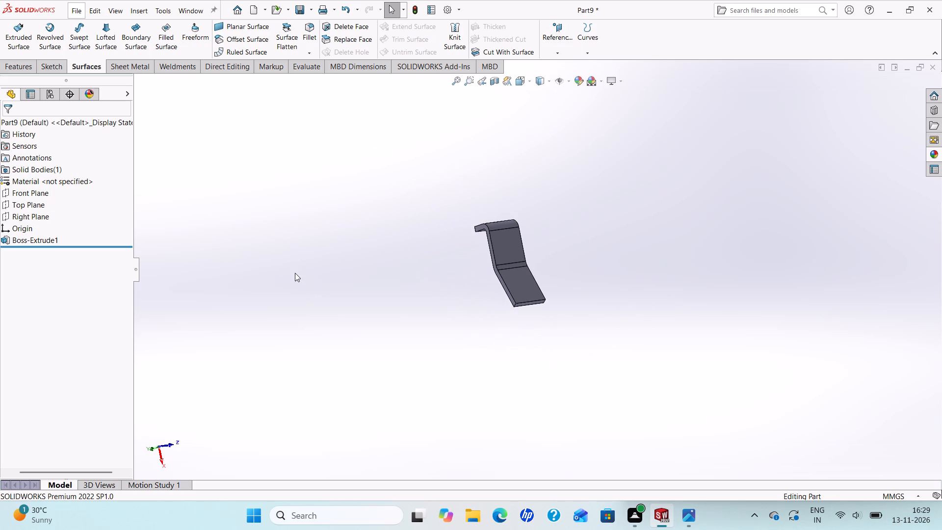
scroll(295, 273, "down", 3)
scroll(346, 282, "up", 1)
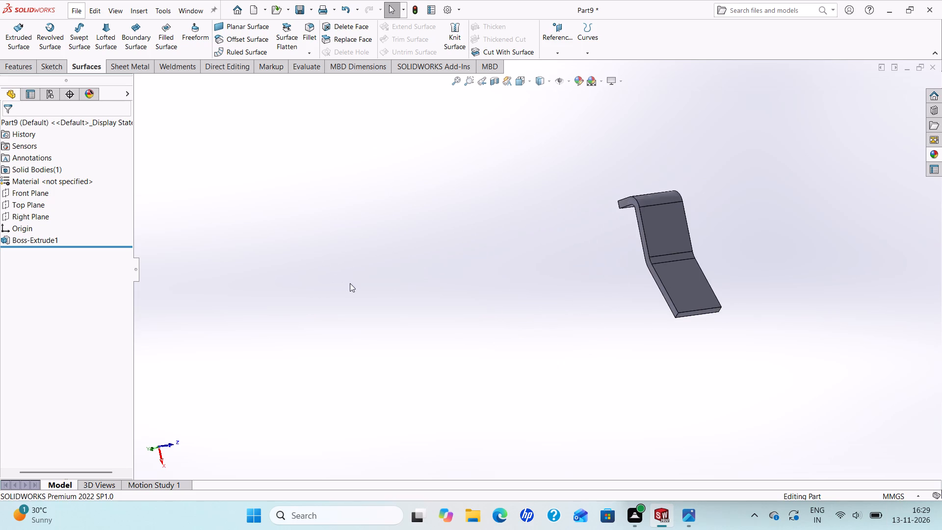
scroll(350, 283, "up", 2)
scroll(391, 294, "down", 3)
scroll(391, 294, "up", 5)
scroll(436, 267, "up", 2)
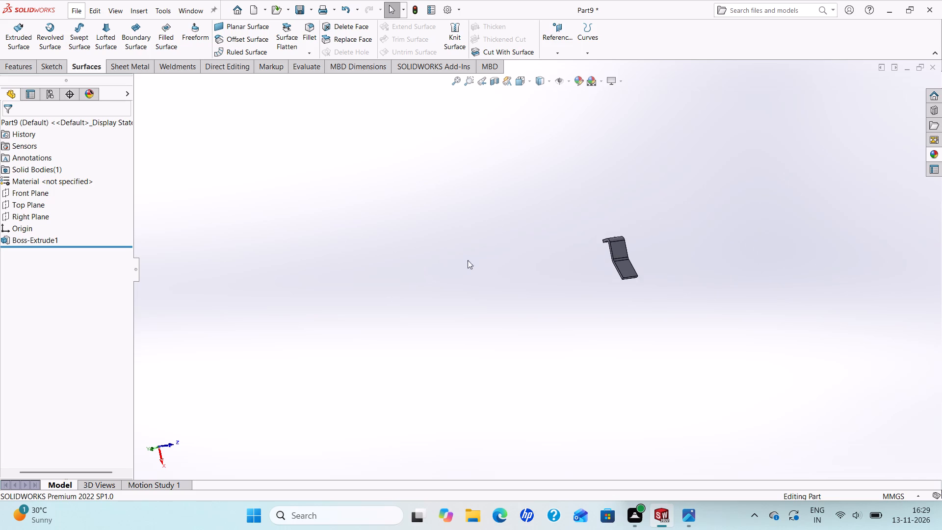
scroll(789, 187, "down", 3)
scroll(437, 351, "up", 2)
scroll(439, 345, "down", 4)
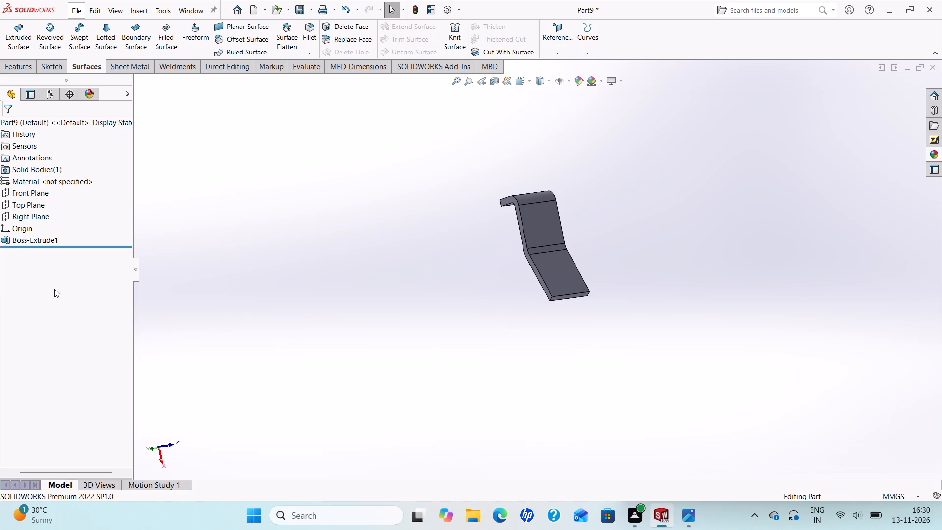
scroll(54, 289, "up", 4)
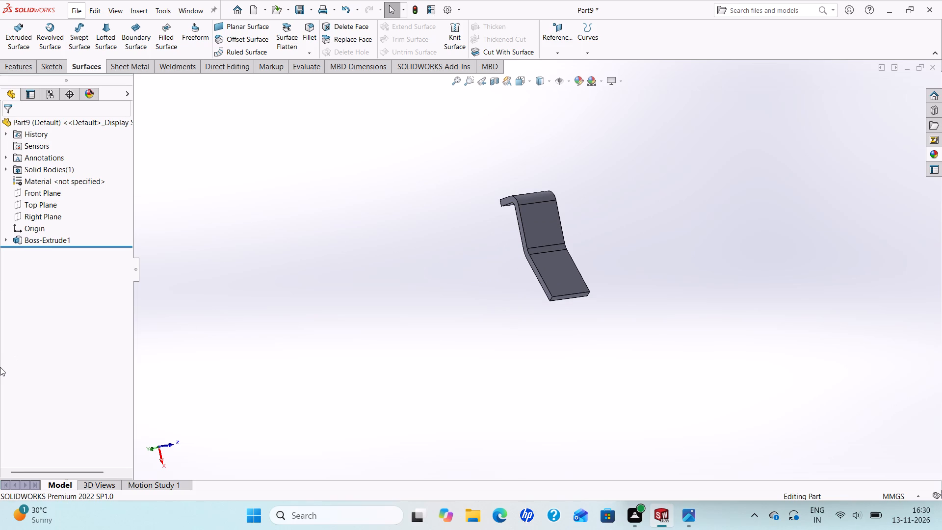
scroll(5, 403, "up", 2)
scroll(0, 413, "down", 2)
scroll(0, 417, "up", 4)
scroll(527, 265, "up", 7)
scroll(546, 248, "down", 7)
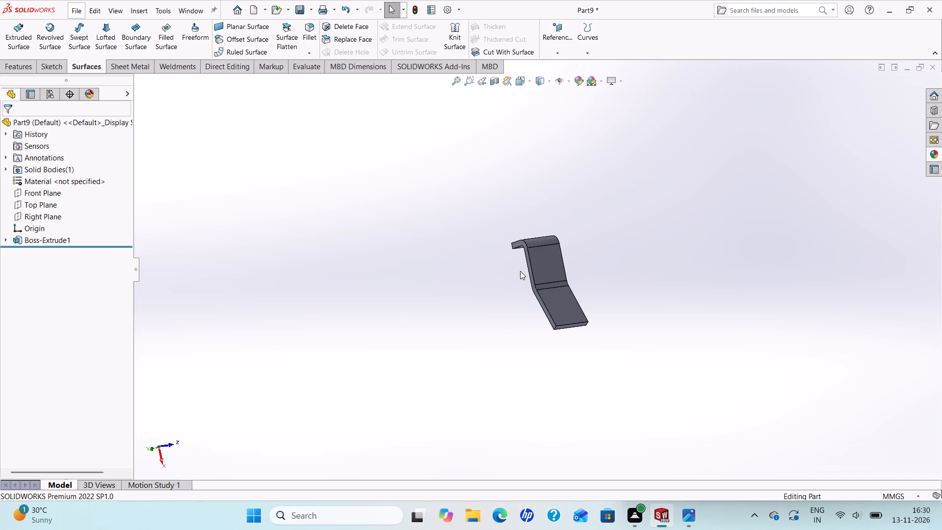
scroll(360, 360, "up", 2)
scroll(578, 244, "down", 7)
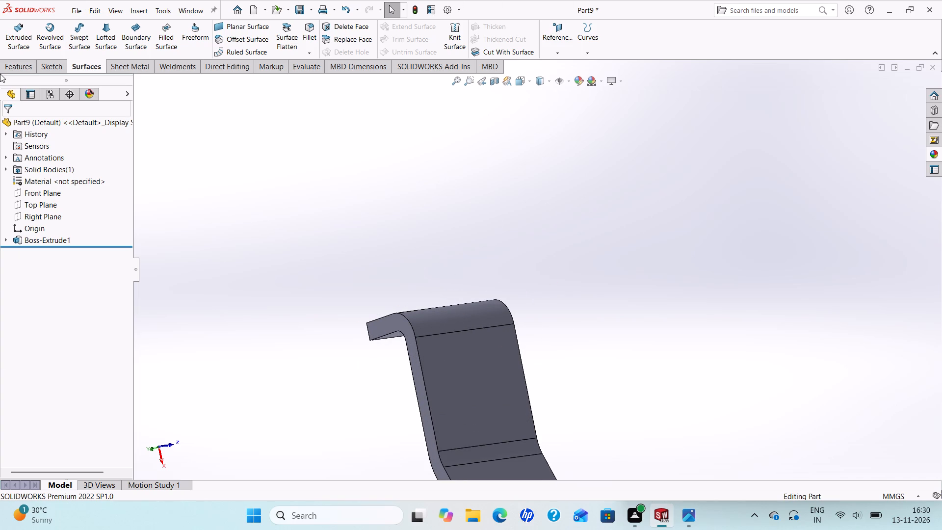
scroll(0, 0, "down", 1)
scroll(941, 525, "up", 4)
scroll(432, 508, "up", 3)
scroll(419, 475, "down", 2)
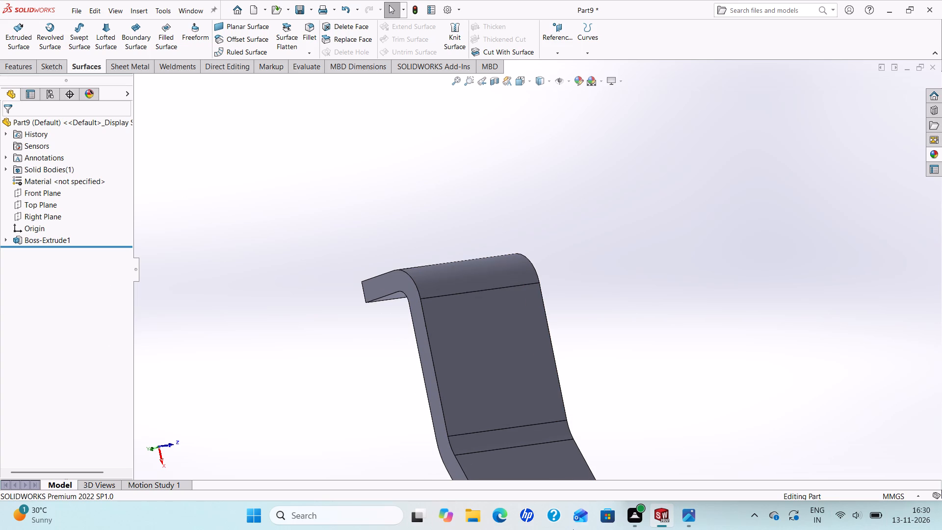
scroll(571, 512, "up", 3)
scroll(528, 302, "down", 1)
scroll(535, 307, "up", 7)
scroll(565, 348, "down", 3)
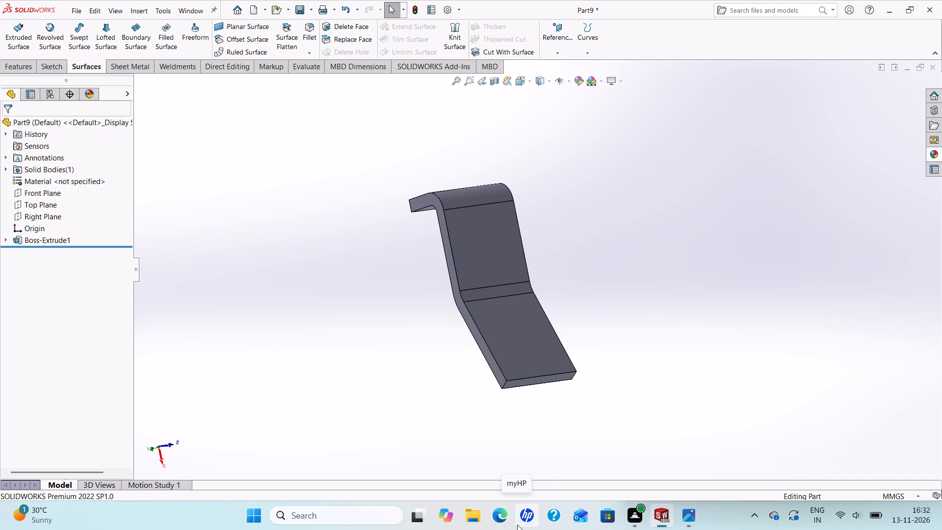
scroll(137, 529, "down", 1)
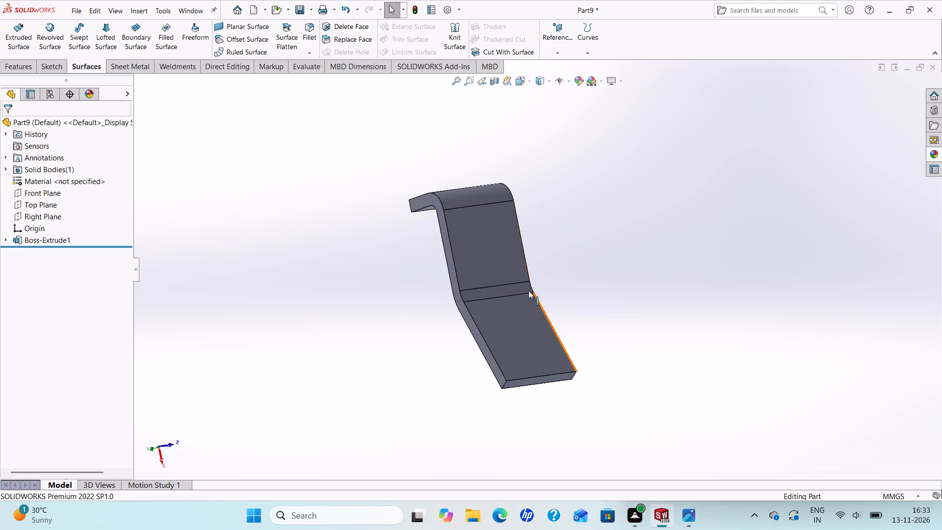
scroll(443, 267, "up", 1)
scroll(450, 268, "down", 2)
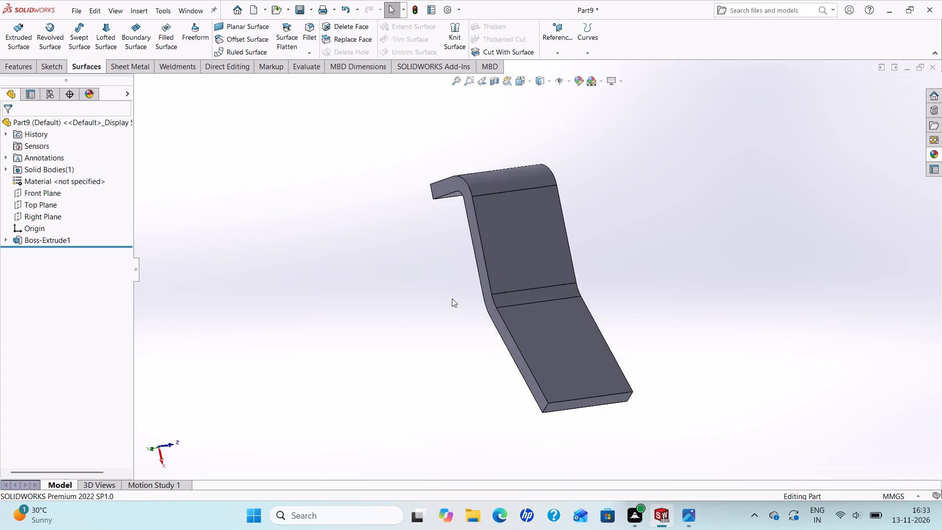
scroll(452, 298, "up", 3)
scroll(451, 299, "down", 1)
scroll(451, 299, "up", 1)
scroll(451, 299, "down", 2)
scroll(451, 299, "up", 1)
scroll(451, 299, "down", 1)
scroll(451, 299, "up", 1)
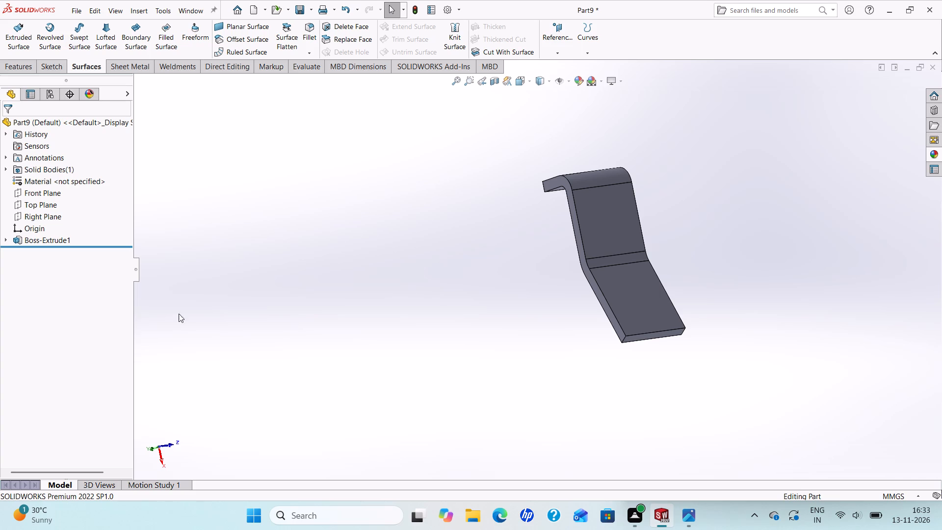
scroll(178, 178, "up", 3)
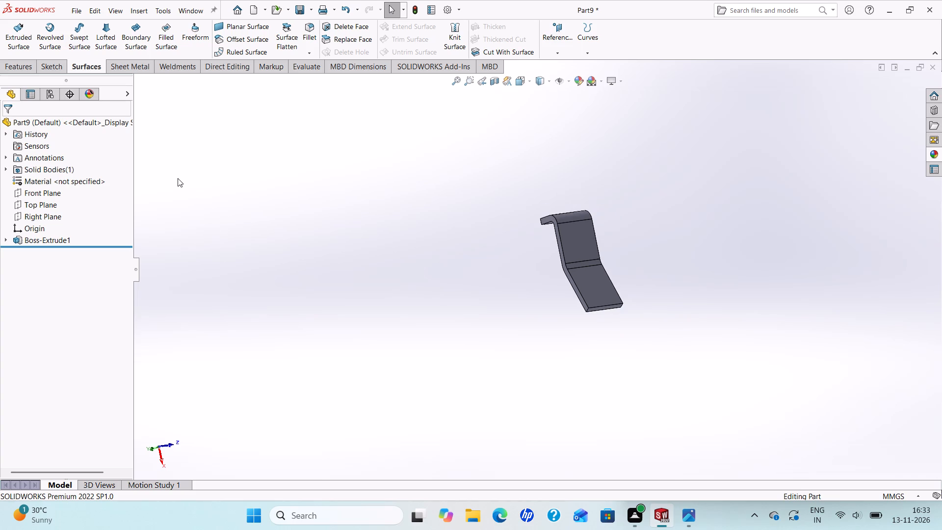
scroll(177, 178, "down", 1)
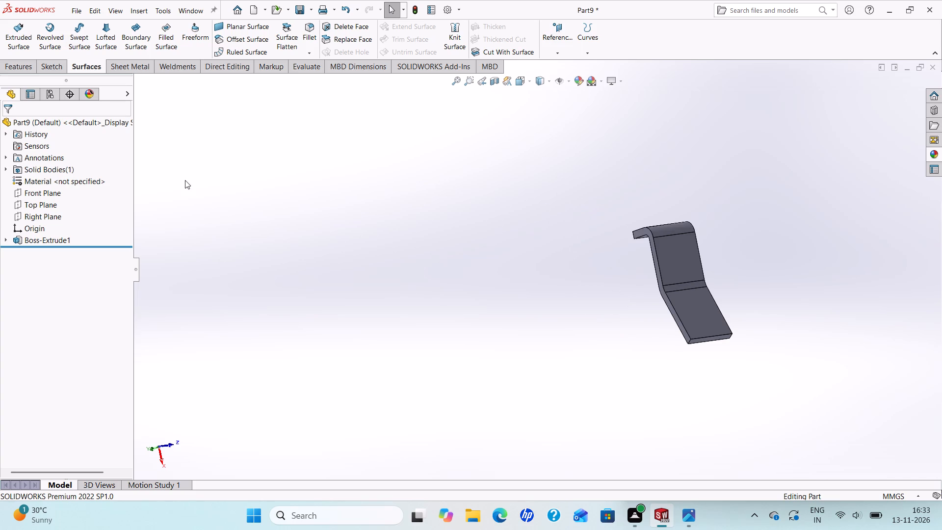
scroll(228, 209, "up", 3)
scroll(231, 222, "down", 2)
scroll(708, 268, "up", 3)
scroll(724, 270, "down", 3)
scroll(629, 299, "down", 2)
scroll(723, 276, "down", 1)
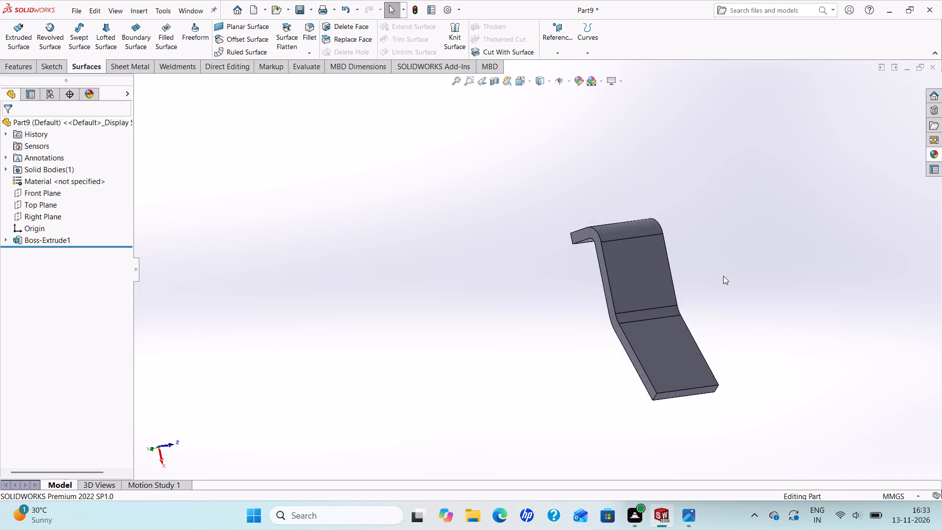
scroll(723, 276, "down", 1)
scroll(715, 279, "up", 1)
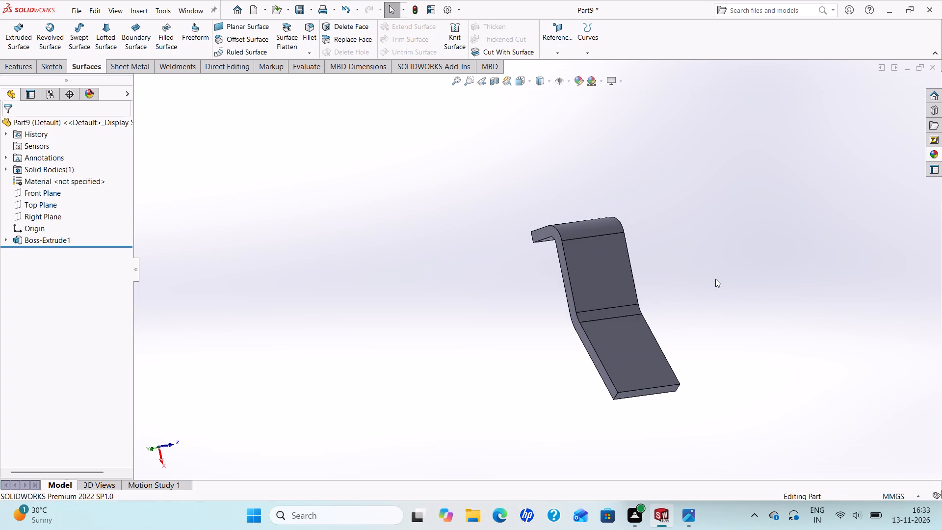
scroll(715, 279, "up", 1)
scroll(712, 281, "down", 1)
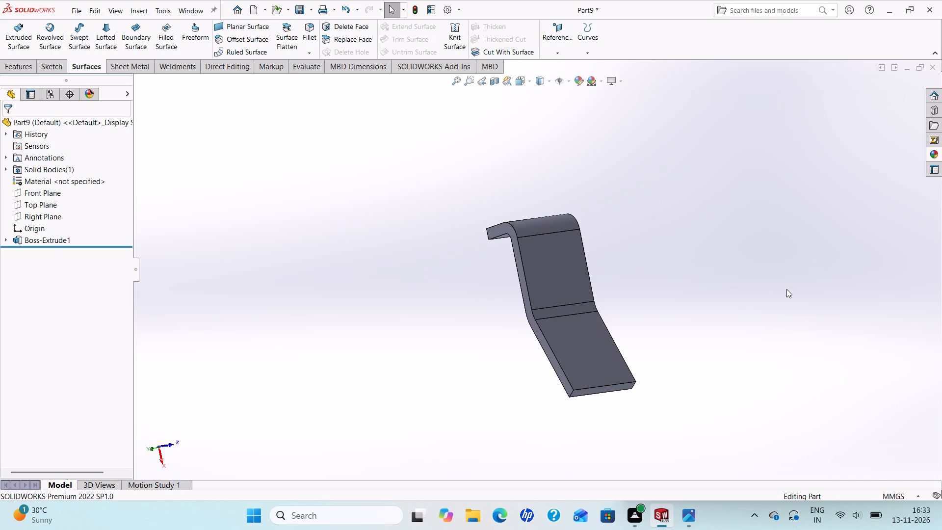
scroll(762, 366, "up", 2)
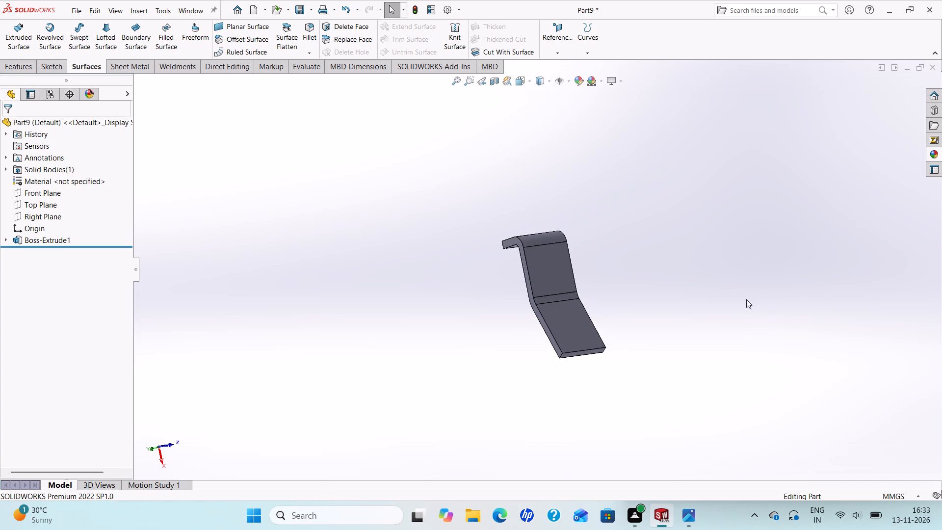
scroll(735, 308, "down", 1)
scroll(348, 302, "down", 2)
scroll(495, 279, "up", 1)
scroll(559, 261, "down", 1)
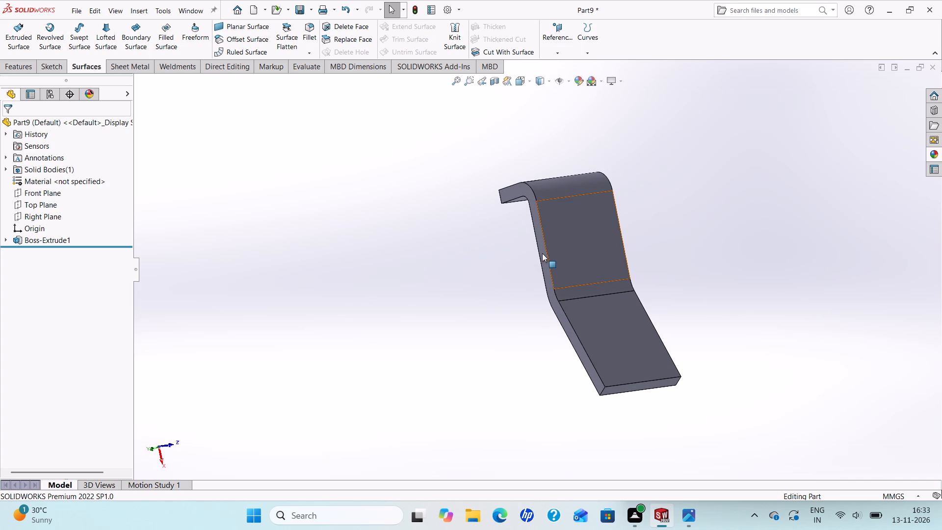
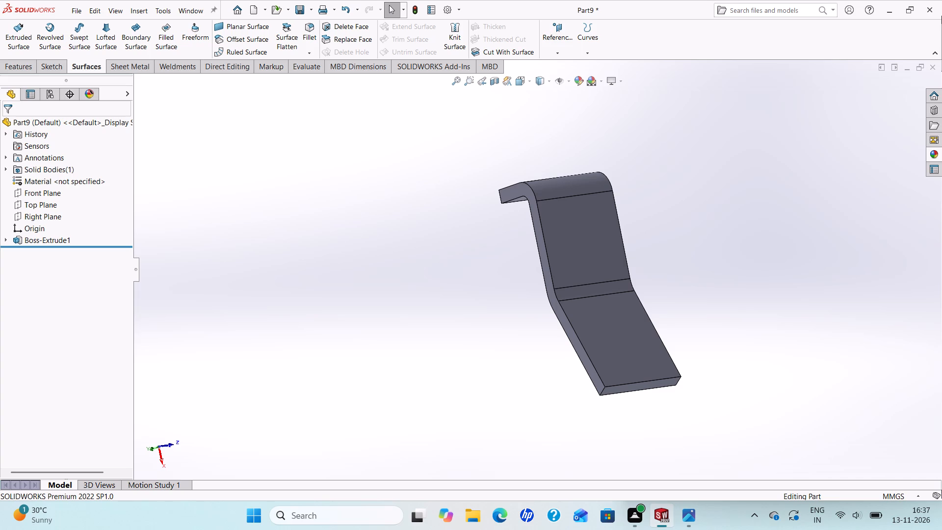
Examine the extruded bent strap in the right and top standard views.
scroll(941, 396, "up", 1)
right_click_drag(338, 389, 619, 305)
right_click_drag(652, 293, 829, 382)
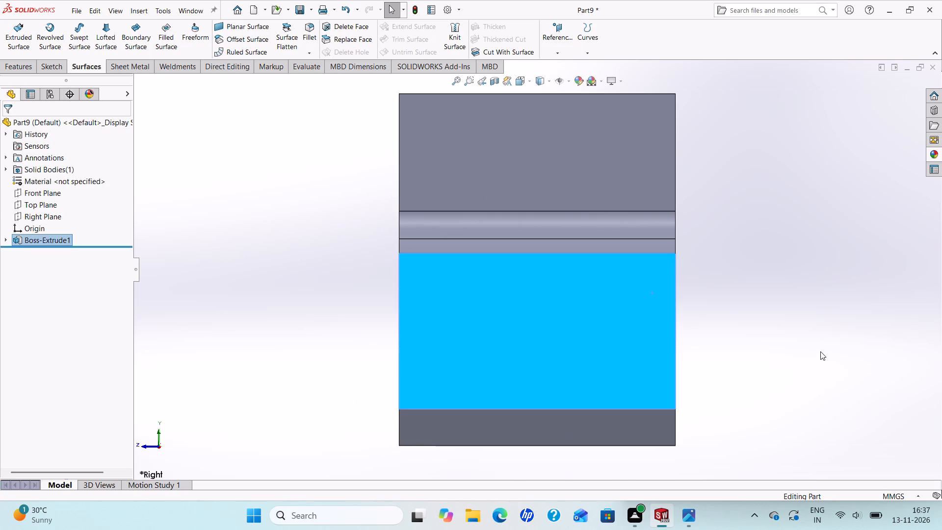
right_click_drag(816, 345, 677, 396)
right_click_drag(601, 382, 578, 228)
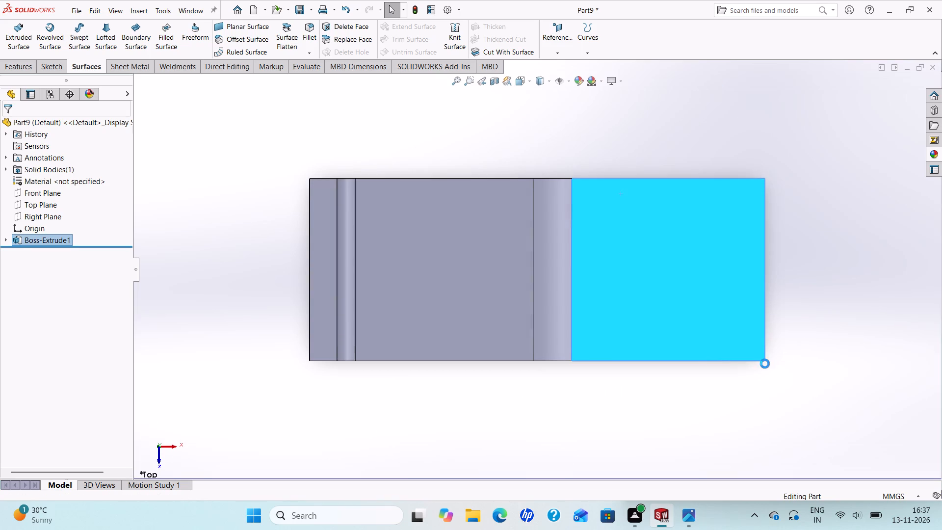
right_click(777, 325)
left_click(595, 458)
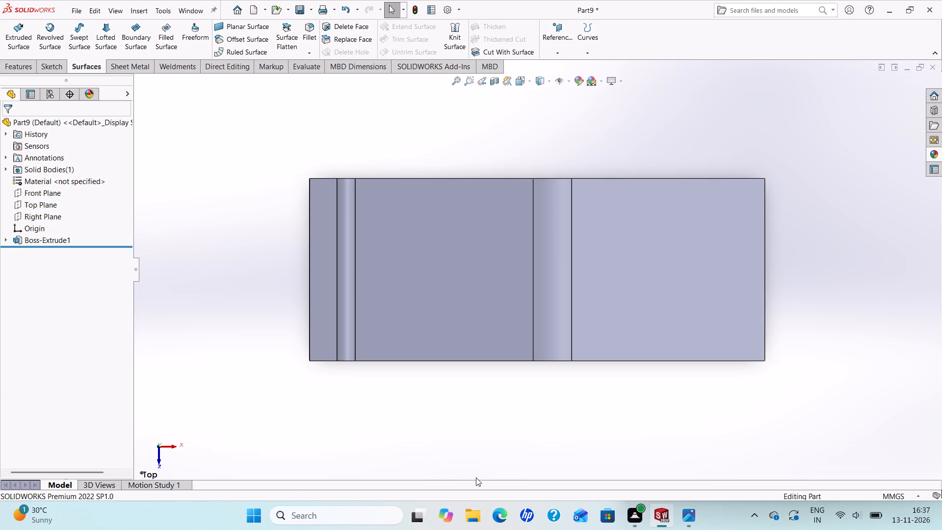
scroll(476, 477, "up", 4)
right_click_drag(573, 402, 582, 349)
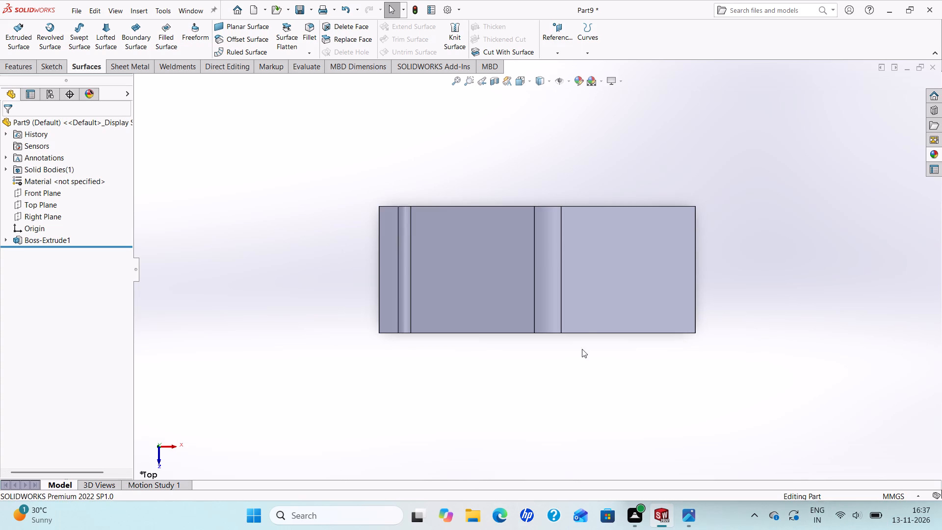
right_click_drag(582, 349, 590, 298)
right_click(633, 446)
right_click_drag(637, 438, 781, 325)
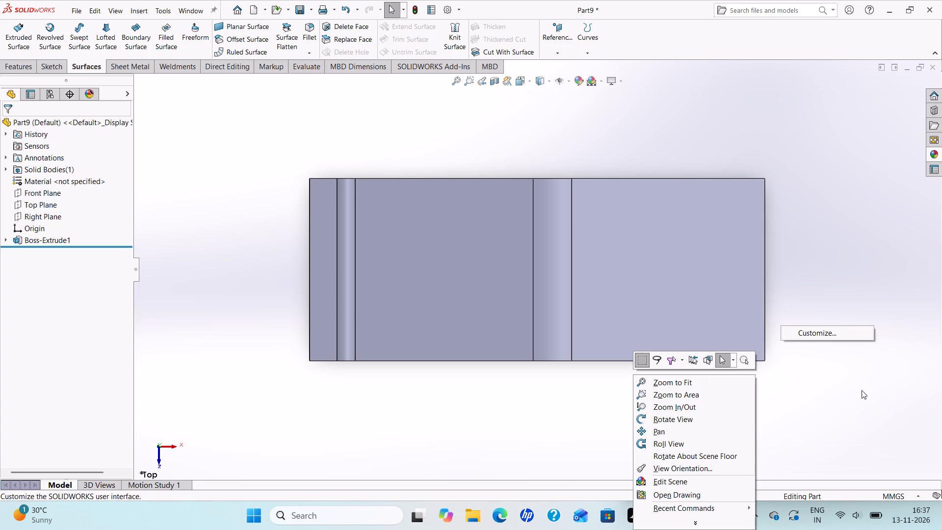
right_click_drag(858, 396, 745, 341)
right_click_drag(733, 336, 811, 208)
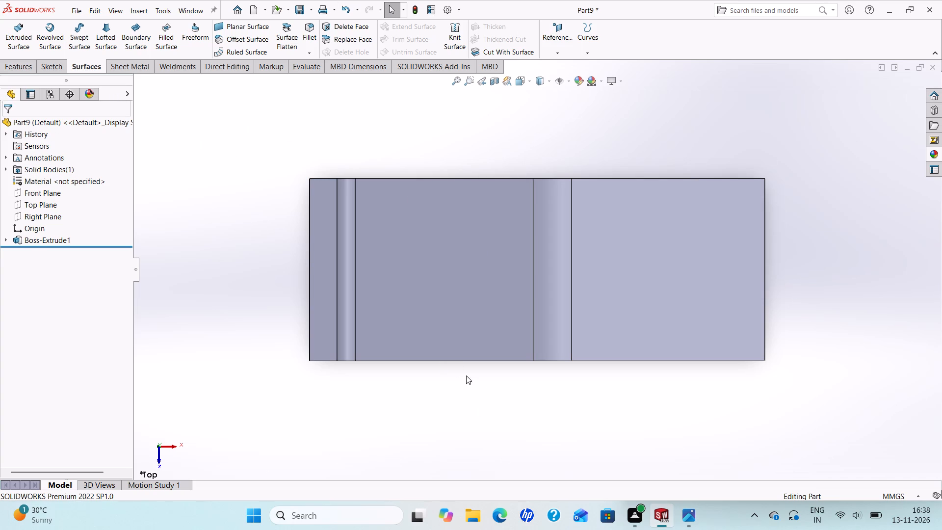
right_click_drag(615, 404, 792, 259)
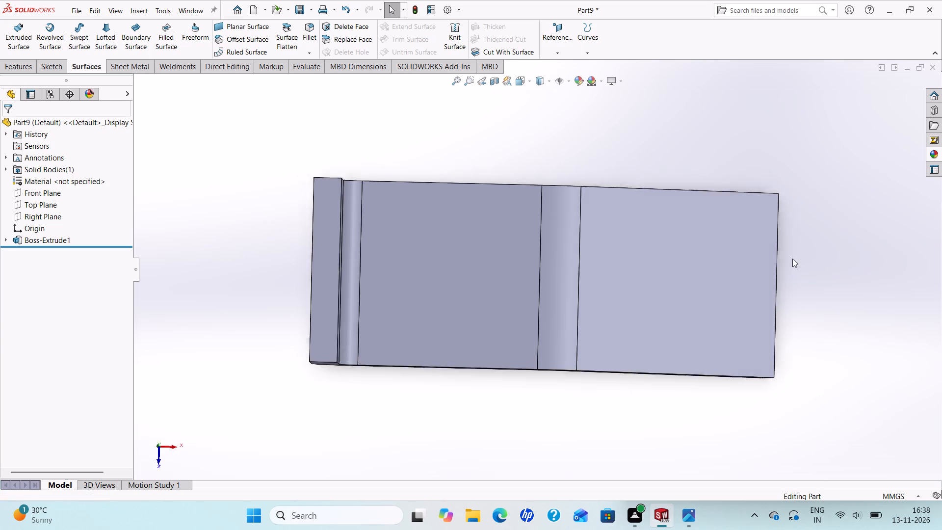
right_click_drag(792, 259, 796, 256)
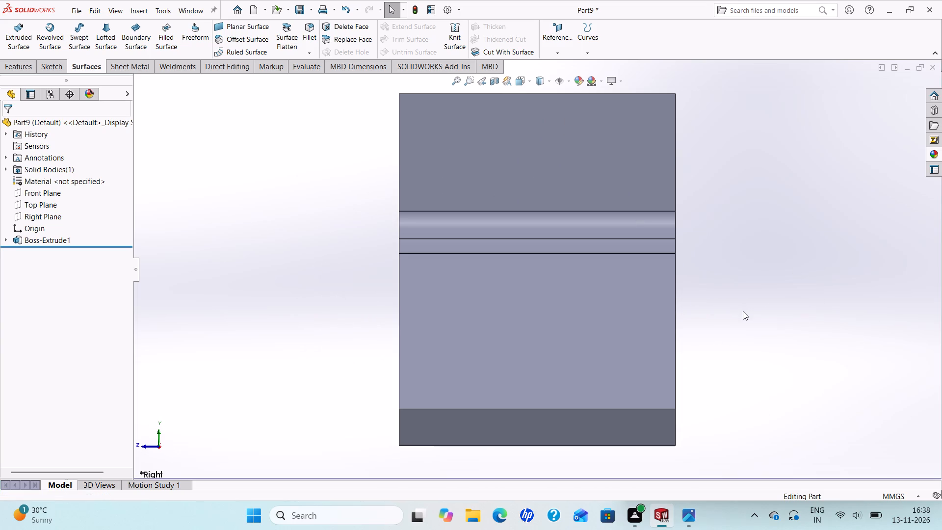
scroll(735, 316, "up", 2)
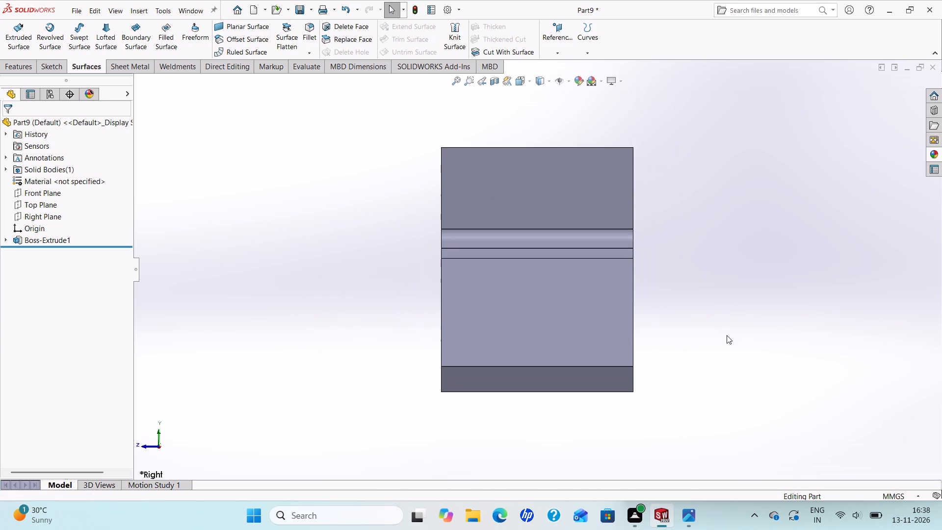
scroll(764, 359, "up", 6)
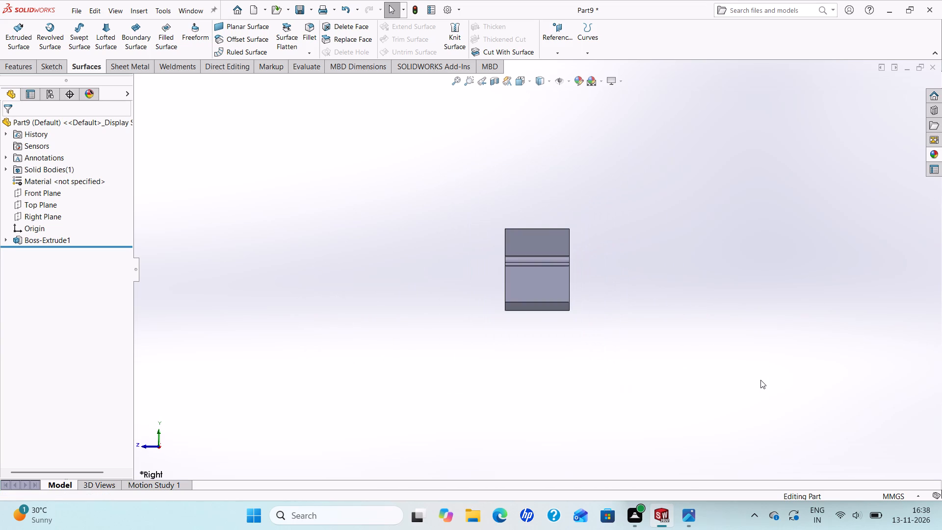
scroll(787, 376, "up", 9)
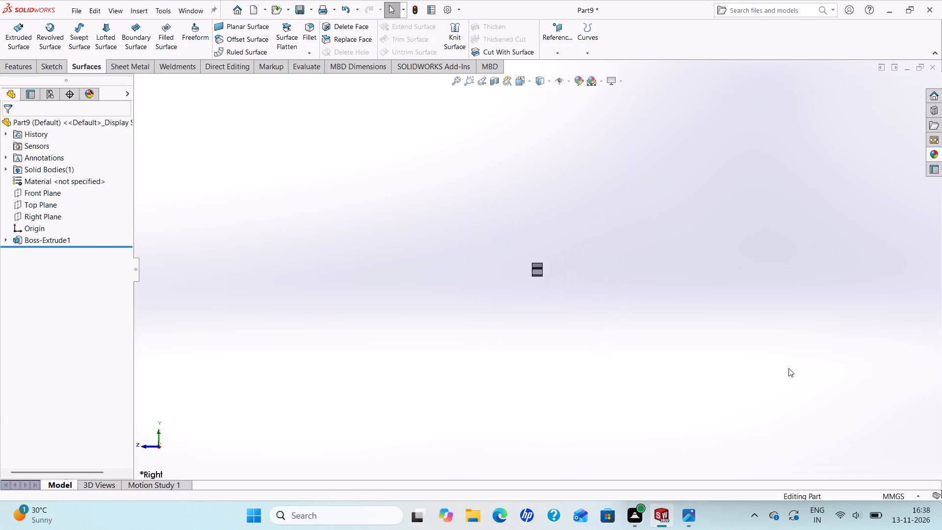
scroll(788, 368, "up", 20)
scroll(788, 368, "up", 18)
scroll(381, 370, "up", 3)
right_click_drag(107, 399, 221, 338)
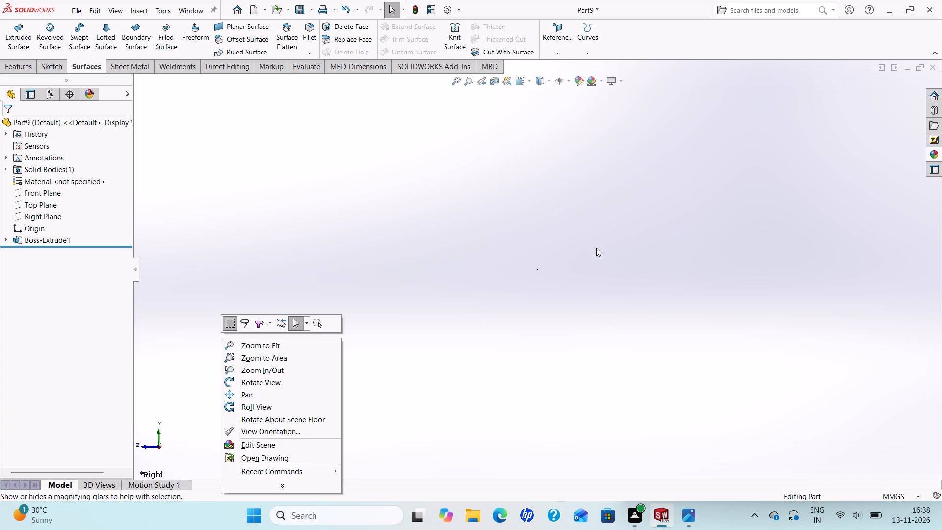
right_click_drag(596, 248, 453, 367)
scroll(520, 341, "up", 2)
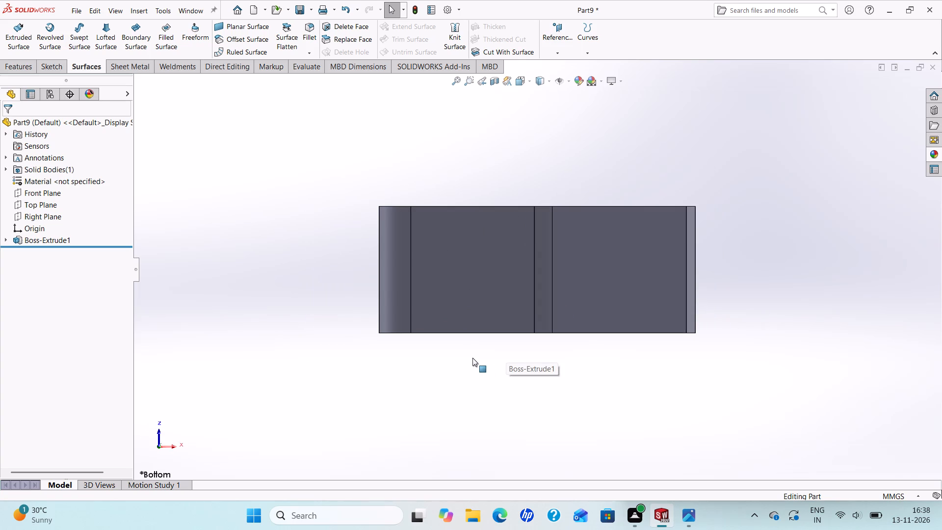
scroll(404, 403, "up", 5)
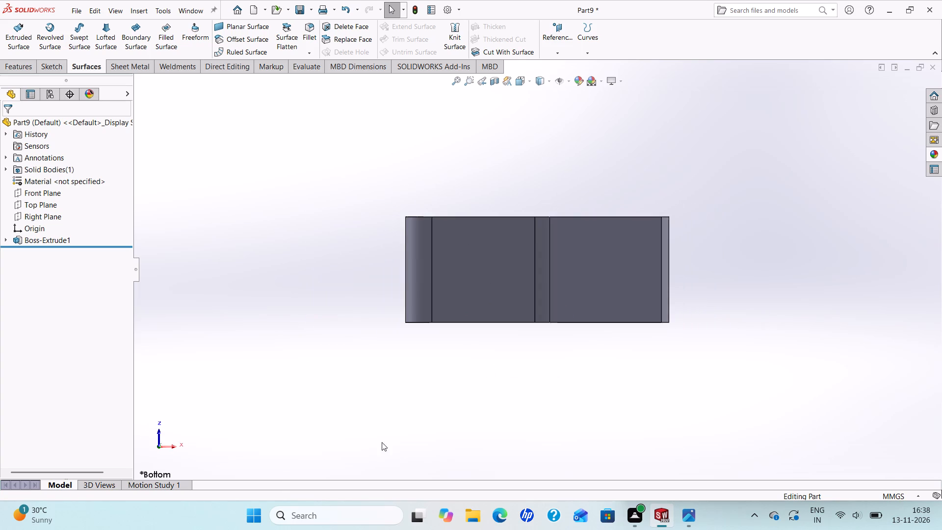
Examine the bent strap's bends, end faces and underside from several oblique angles.
middle_click_drag(541, 371, 537, 185)
scroll(532, 260, "down", 1)
scroll(537, 185, "up", 2)
middle_click_drag(523, 206, 741, 232)
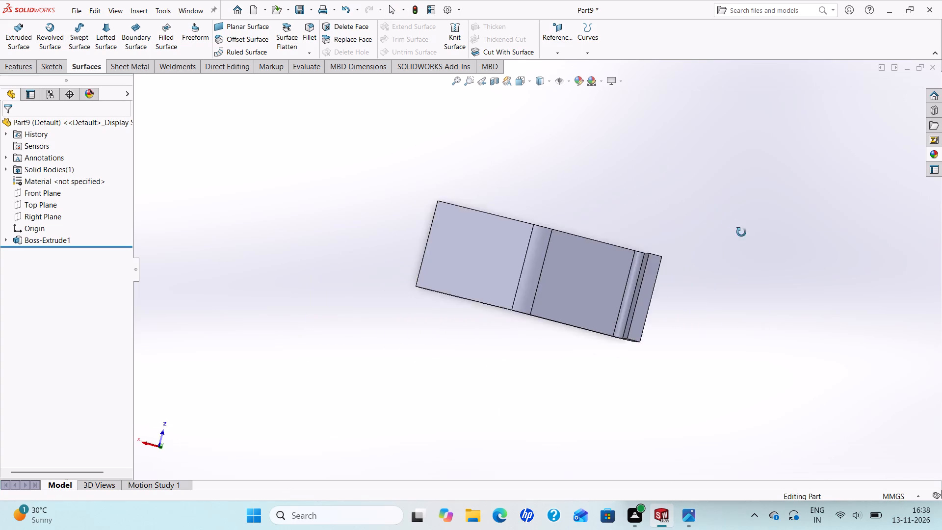
middle_click_drag(741, 232, 449, 434)
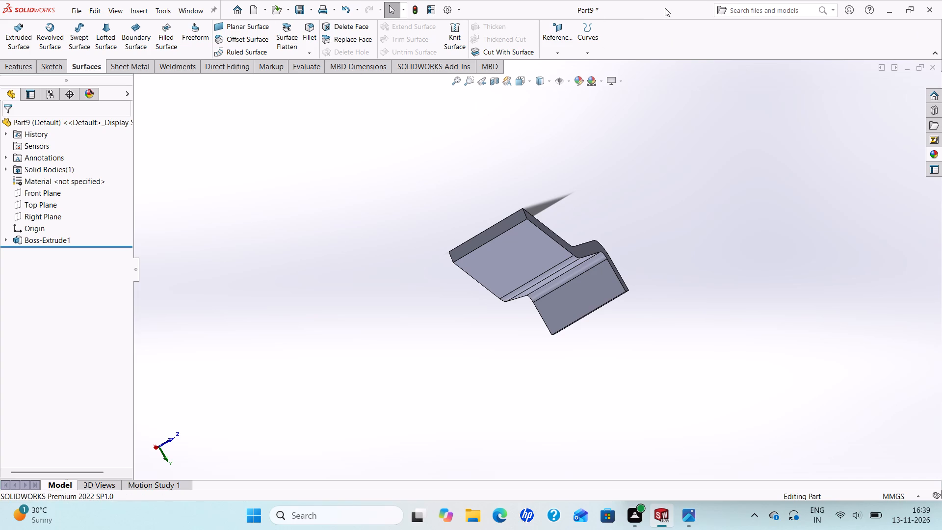
scroll(0, 0, "up", 1)
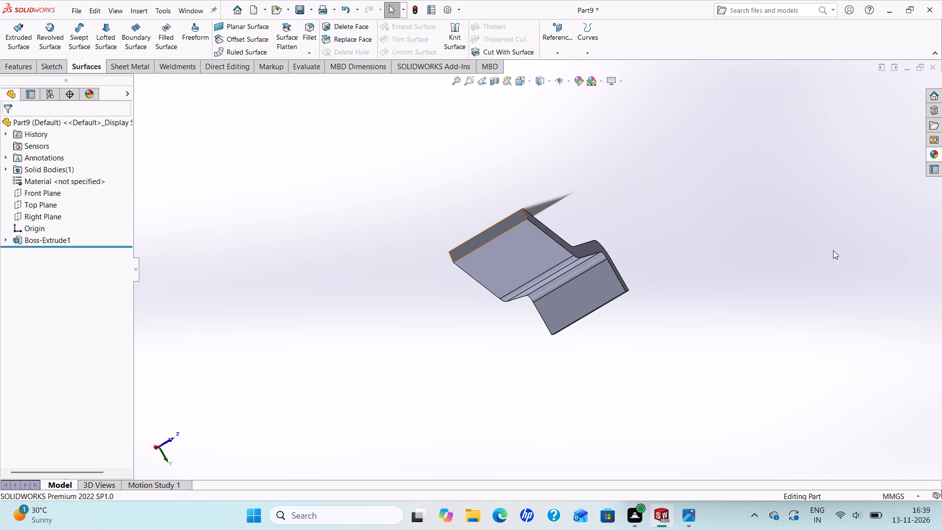
scroll(833, 250, "up", 3)
scroll(859, 243, "down", 1)
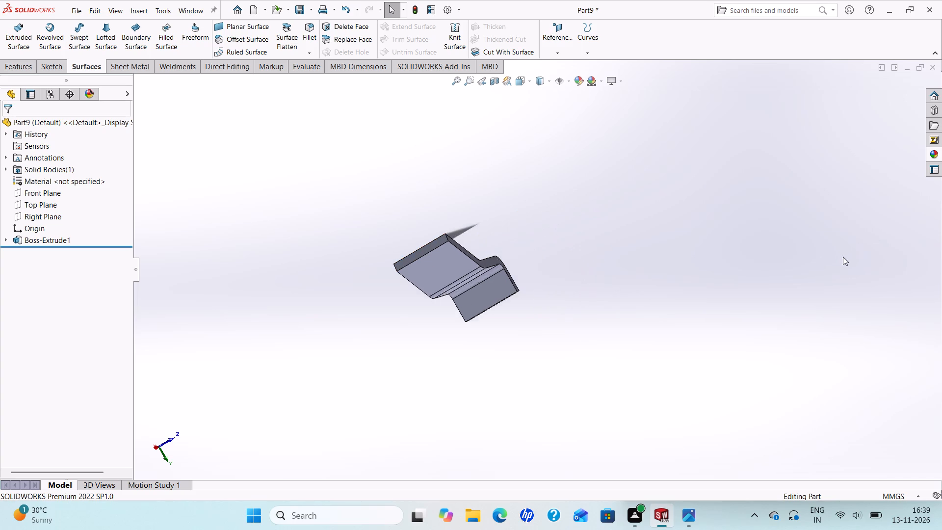
scroll(843, 257, "down", 1)
middle_click(822, 237)
middle_click_drag(483, 249, 473, 173)
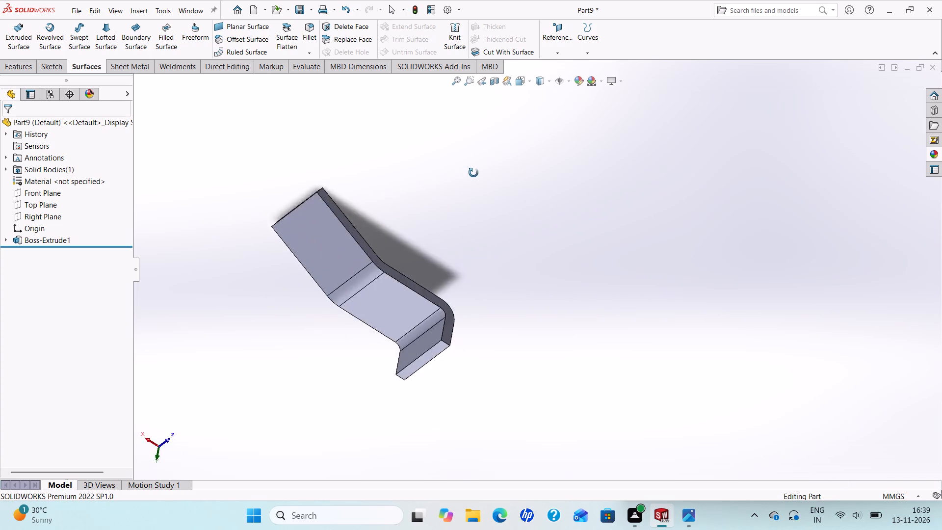
middle_click_drag(473, 173, 849, 264)
scroll(501, 431, "up", 4)
scroll(389, 235, "down", 3)
middle_click_drag(549, 359, 467, 405)
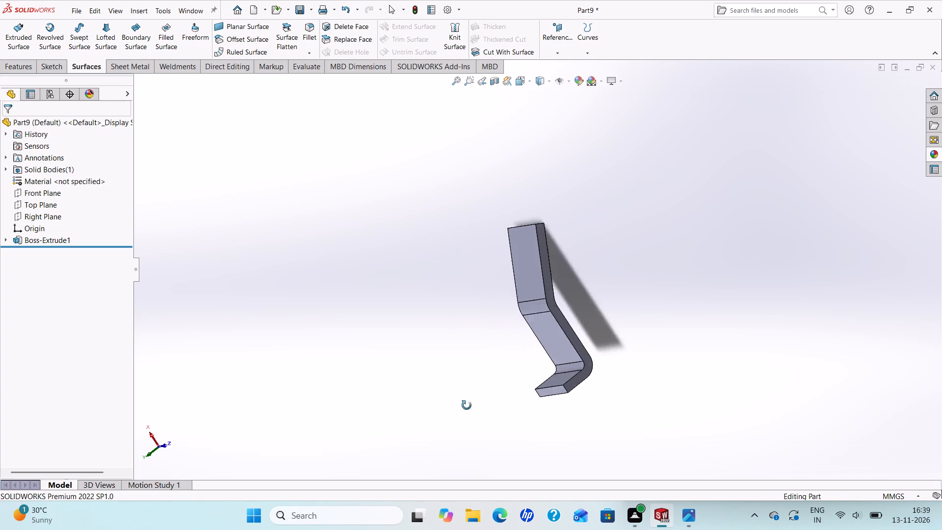
middle_click_drag(467, 405, 847, 389)
scroll(363, 386, "up", 1)
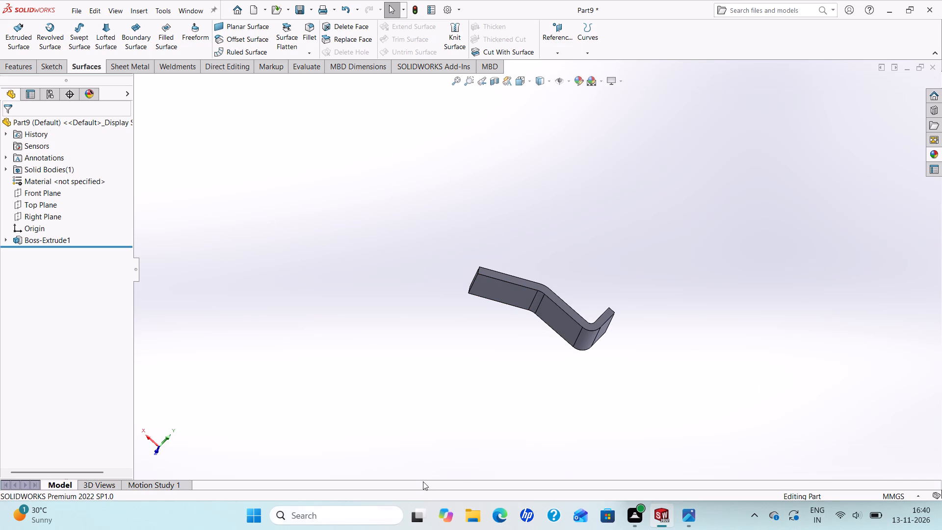
Examine the strap's flat faces and both bends in the top and right views and from oblique angles.
right_click_drag(486, 333, 602, 127)
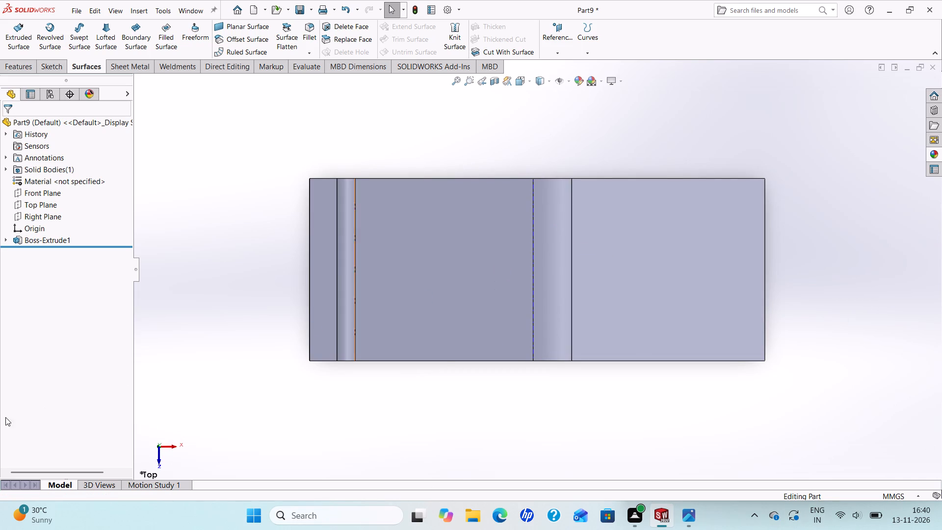
right_click_drag(870, 402, 903, 282)
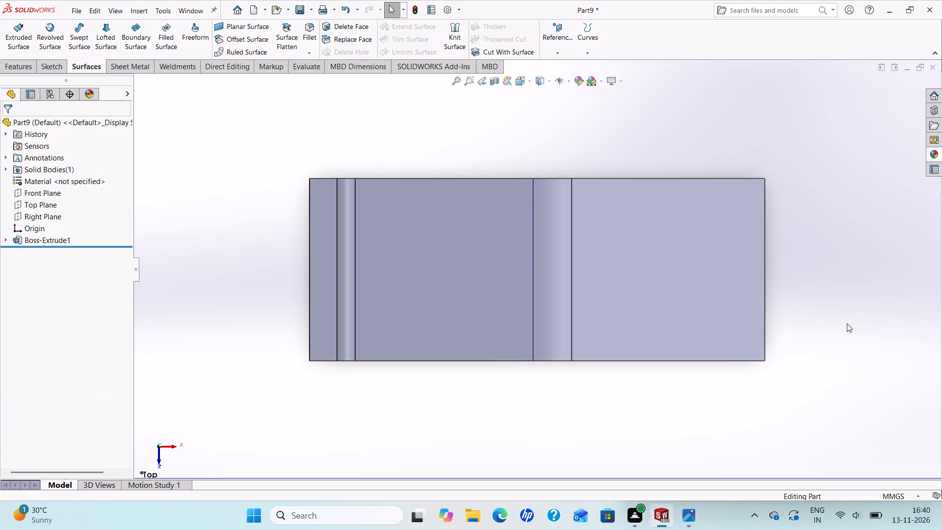
right_click_drag(847, 323, 828, 280)
right_click_drag(837, 311, 859, 409)
right_click_drag(828, 390, 696, 420)
right_click_drag(766, 348, 829, 310)
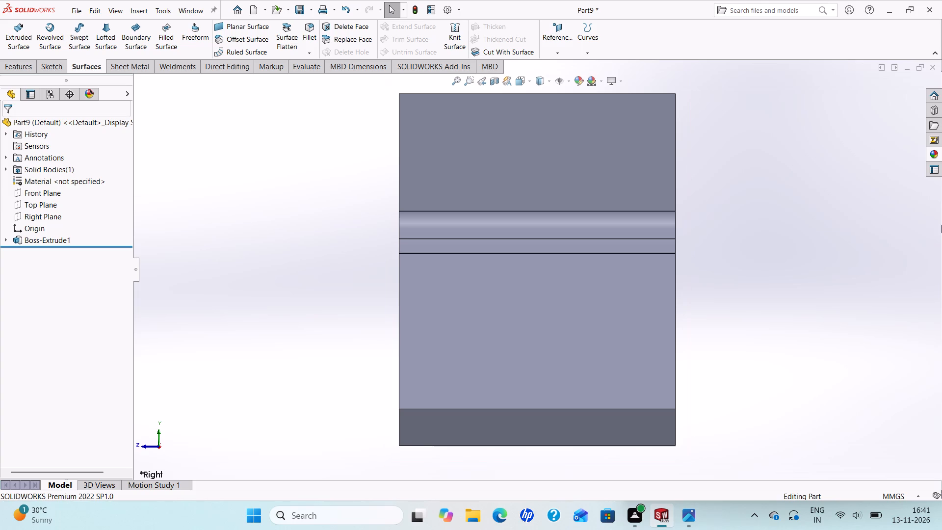
scroll(294, 0, "up", 1)
scroll(690, 262, "up", 4)
scroll(706, 262, "down", 3)
middle_click_drag(455, 252, 602, 232)
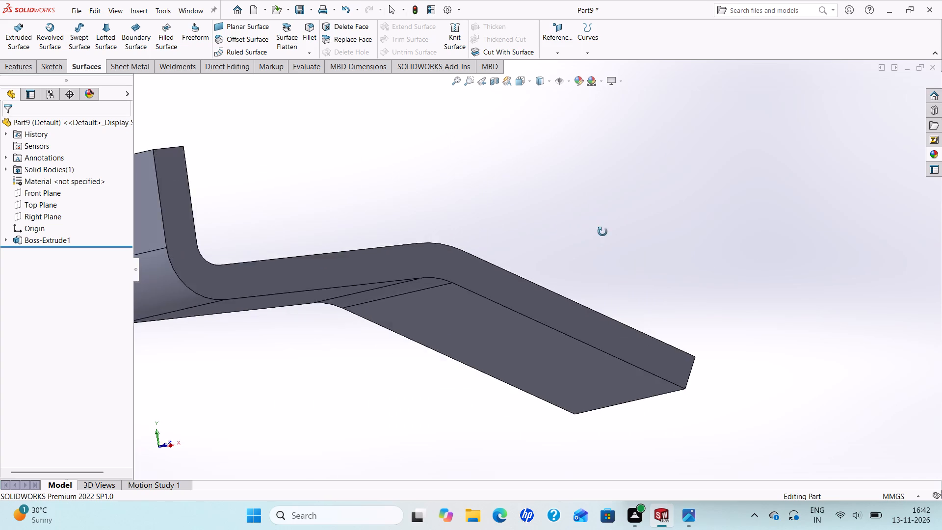
middle_click_drag(602, 232, 668, 212)
scroll(667, 212, "up", 3)
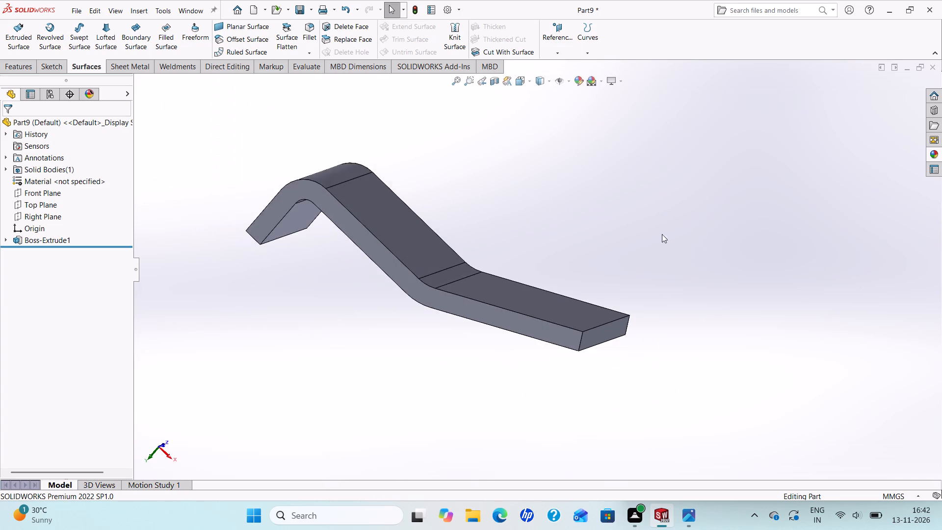
scroll(570, 307, "up", 2)
scroll(493, 308, "down", 4)
middle_click_drag(419, 245, 628, 298)
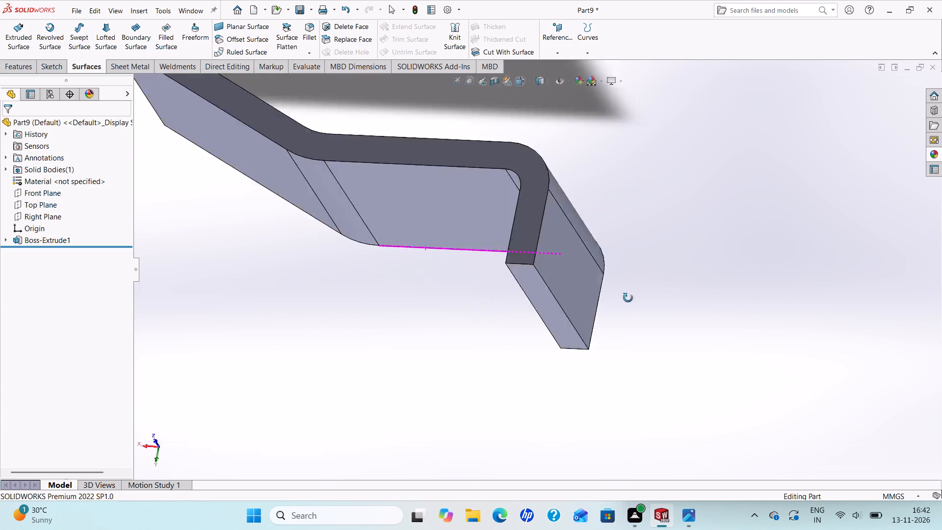
middle_click_drag(628, 298, 685, 135)
scroll(685, 135, "up", 2)
scroll(582, 207, "up", 5)
scroll(578, 183, "down", 4)
scroll(426, 276, "up", 1)
middle_click_drag(426, 276, 636, 419)
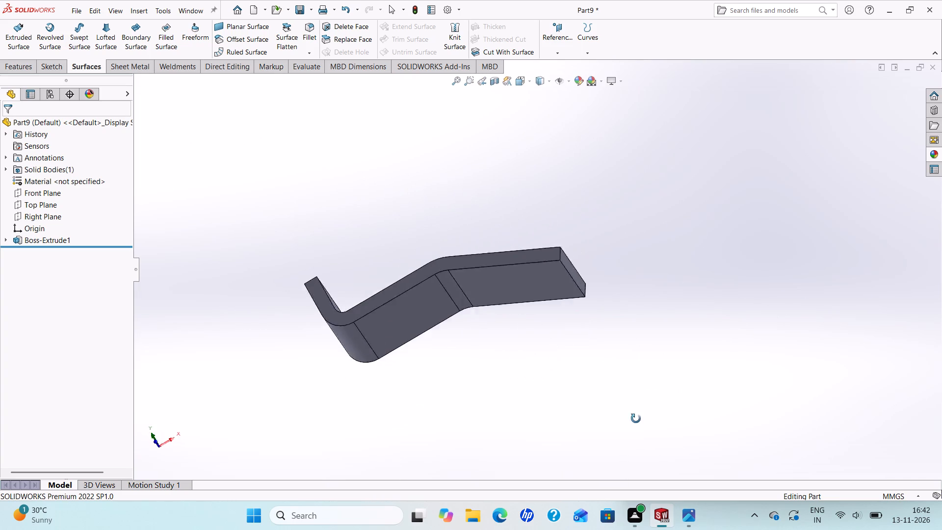
middle_click_drag(636, 419, 637, 421)
right_click_drag(594, 341, 676, 233)
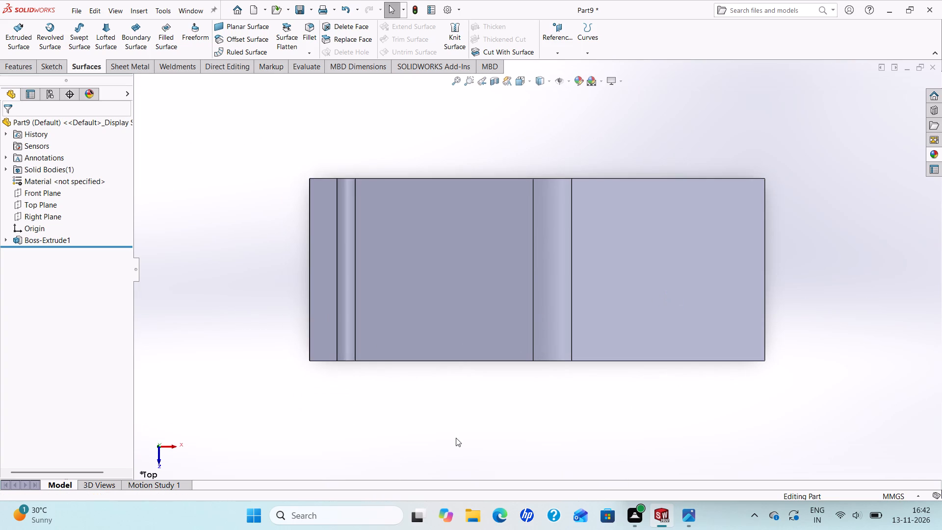
right_click_drag(467, 424, 193, 407)
right_click_drag(277, 387, 340, 277)
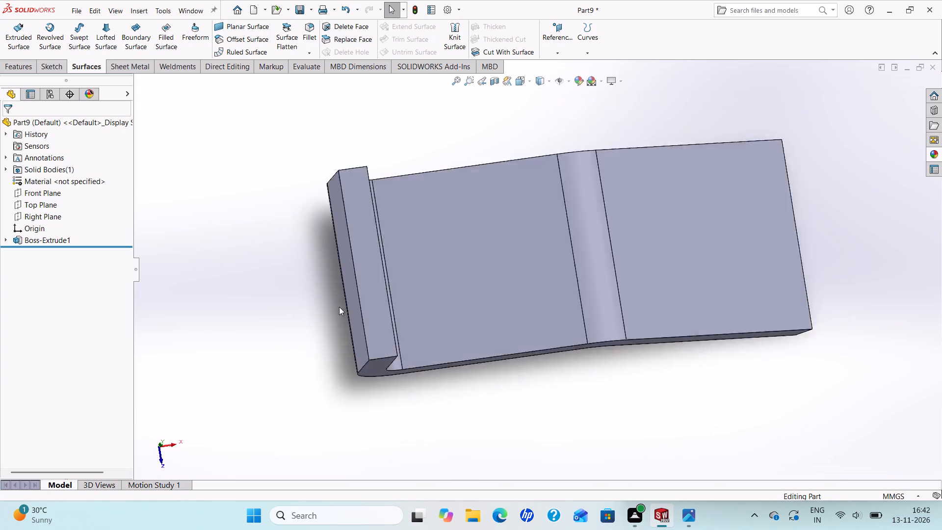
scroll(449, 258, "up", 2)
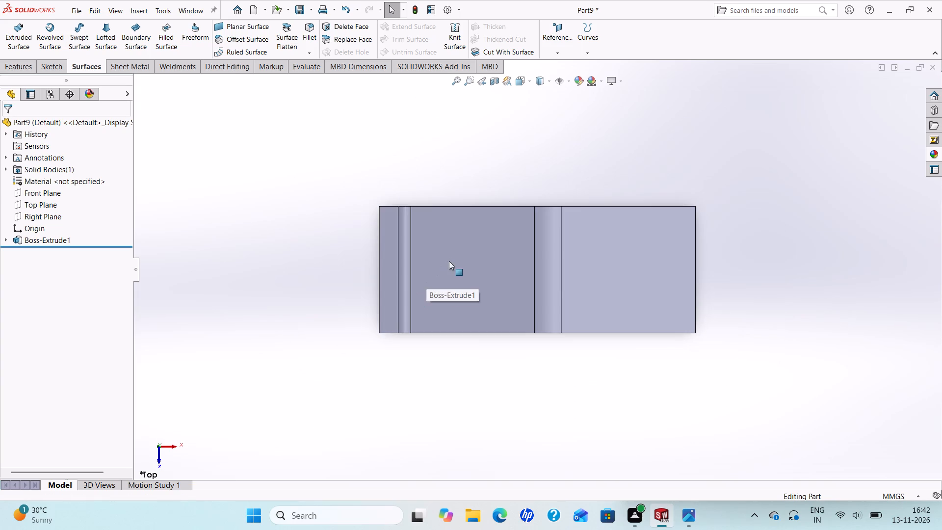
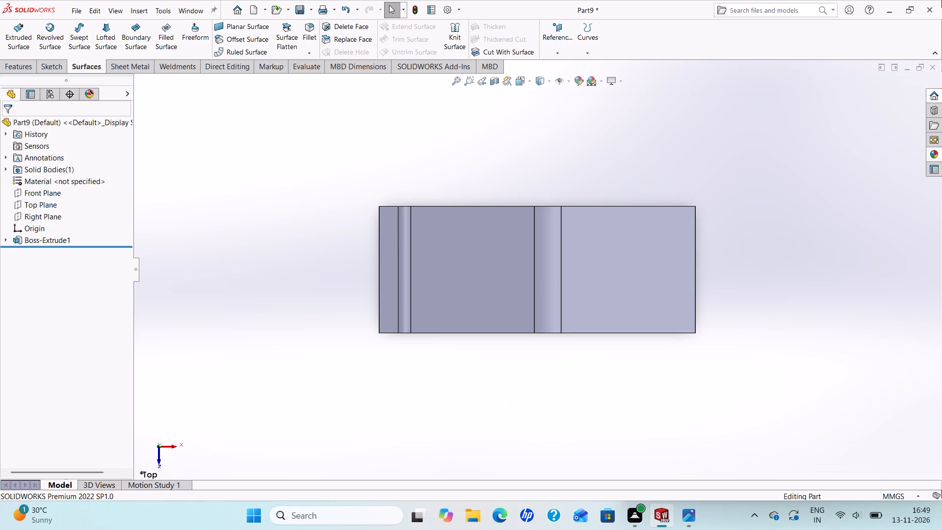
Examine the bent strap's upper faces, side edge and both bends from oblique angles.
scroll(941, 180, "up", 5)
scroll(934, 161, "down", 1)
scroll(699, 139, "down", 3)
scroll(580, 279, "up", 2)
middle_click_drag(580, 279, 808, 311)
scroll(511, 406, "up", 5)
middle_click_drag(486, 365, 543, 394)
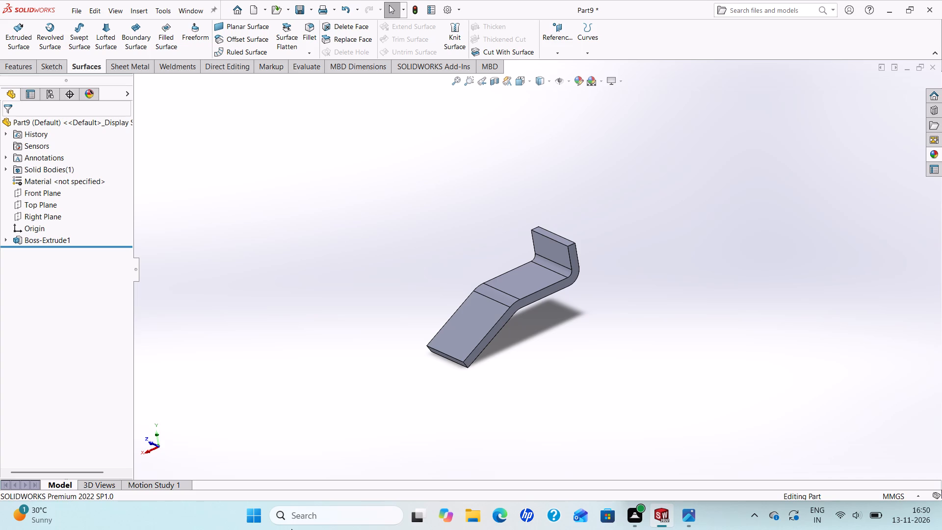
scroll(376, 516, "up", 3)
scroll(554, 522, "down", 2)
scroll(431, 444, "up", 3)
scroll(484, 316, "down", 4)
scroll(643, 200, "up", 1)
scroll(649, 197, "down", 4)
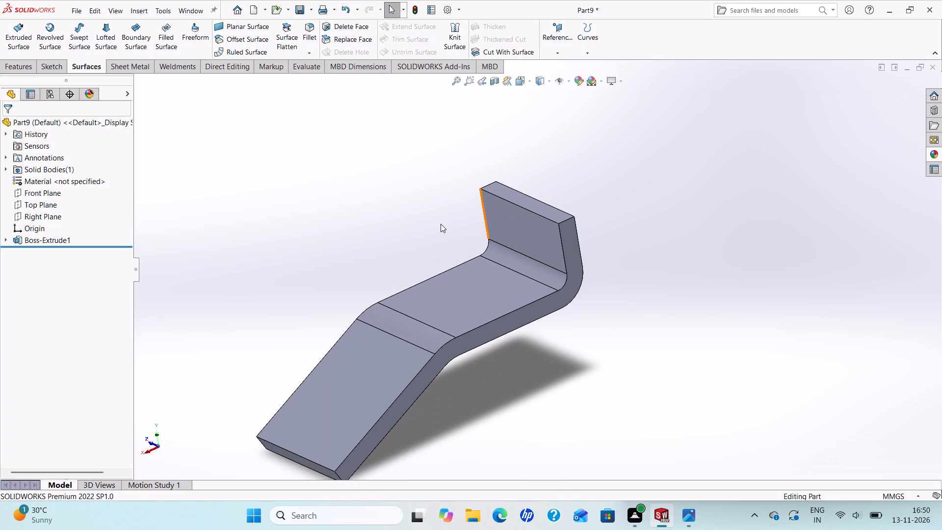
scroll(492, 368, "up", 4)
scroll(492, 368, "down", 3)
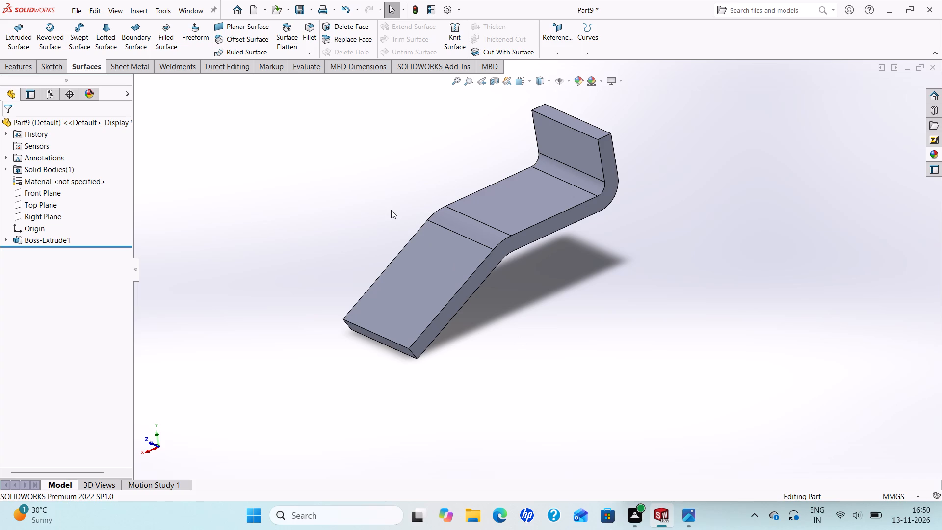
scroll(375, 290, "up", 1)
scroll(382, 298, "down", 2)
scroll(342, 285, "up", 3)
scroll(339, 271, "down", 2)
scroll(375, 233, "down", 1)
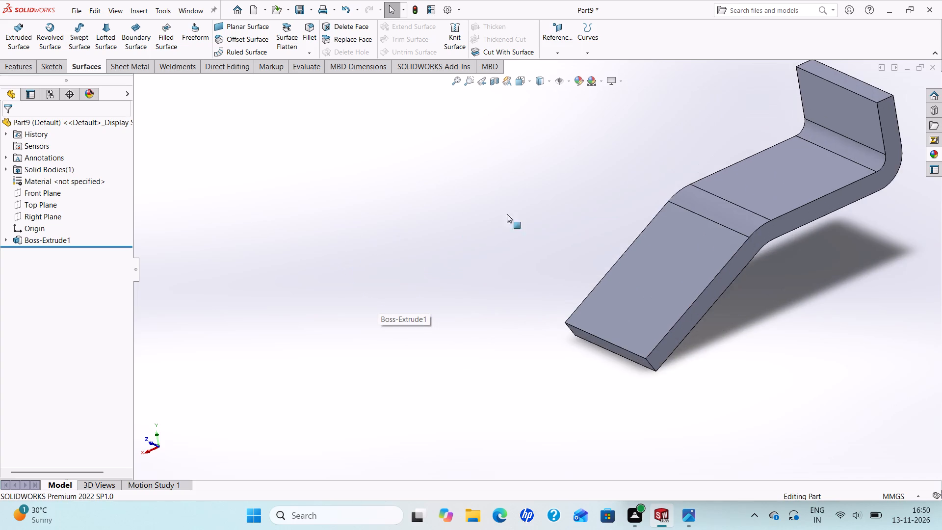
scroll(739, 139, "up", 1)
scroll(790, 178, "down", 2)
scroll(793, 176, "up", 2)
scroll(782, 175, "down", 3)
scroll(577, 321, "up", 5)
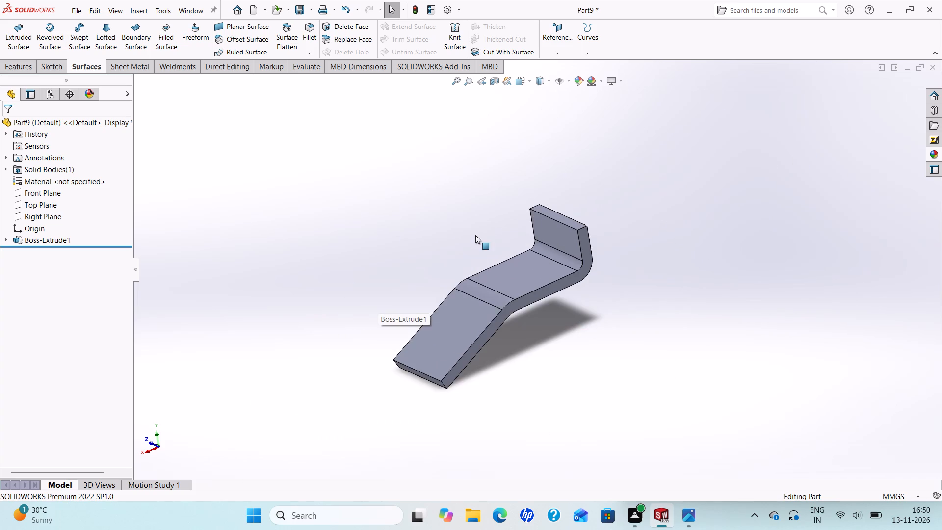
scroll(475, 235, "down", 1)
middle_click_drag(475, 235, 495, 269)
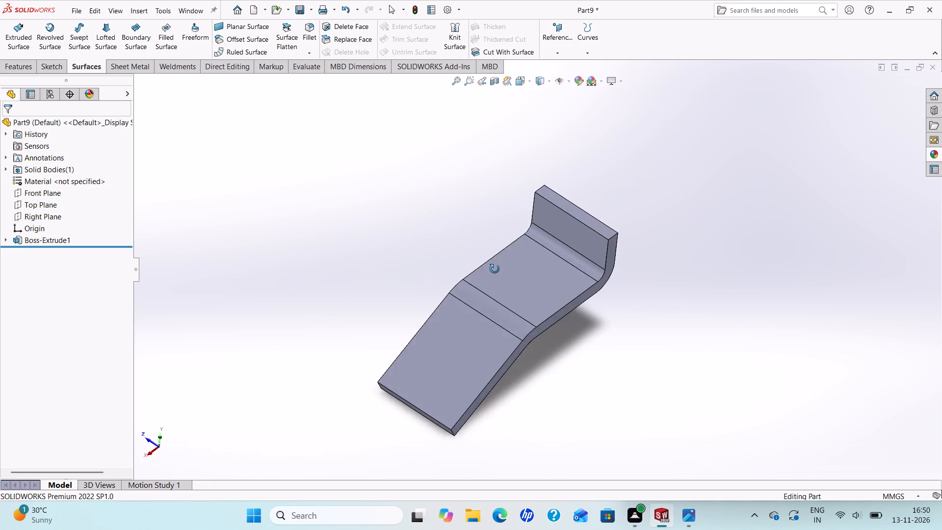
middle_click_drag(495, 269, 509, 249)
scroll(494, 267, "up", 2)
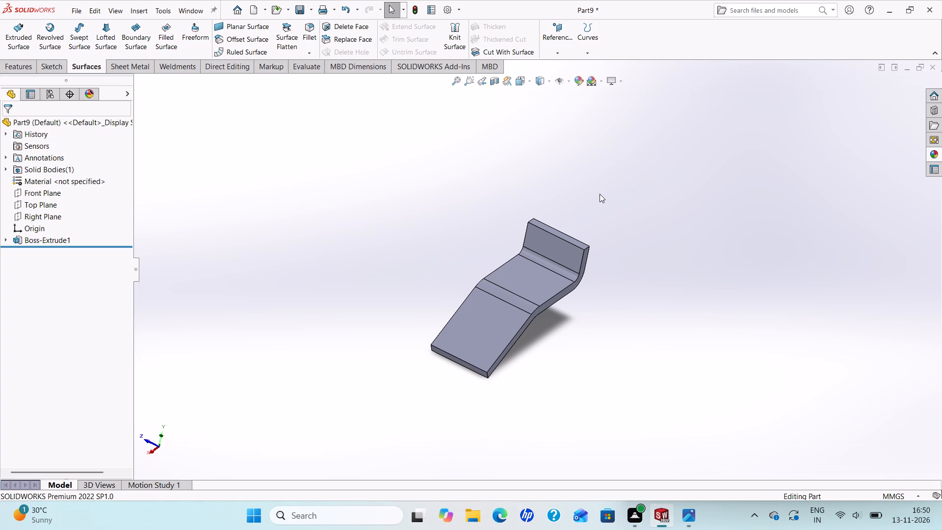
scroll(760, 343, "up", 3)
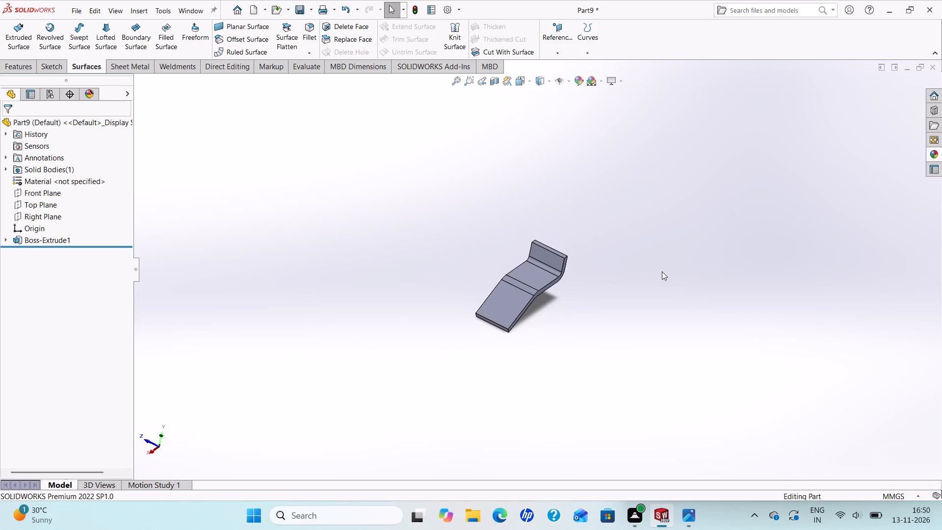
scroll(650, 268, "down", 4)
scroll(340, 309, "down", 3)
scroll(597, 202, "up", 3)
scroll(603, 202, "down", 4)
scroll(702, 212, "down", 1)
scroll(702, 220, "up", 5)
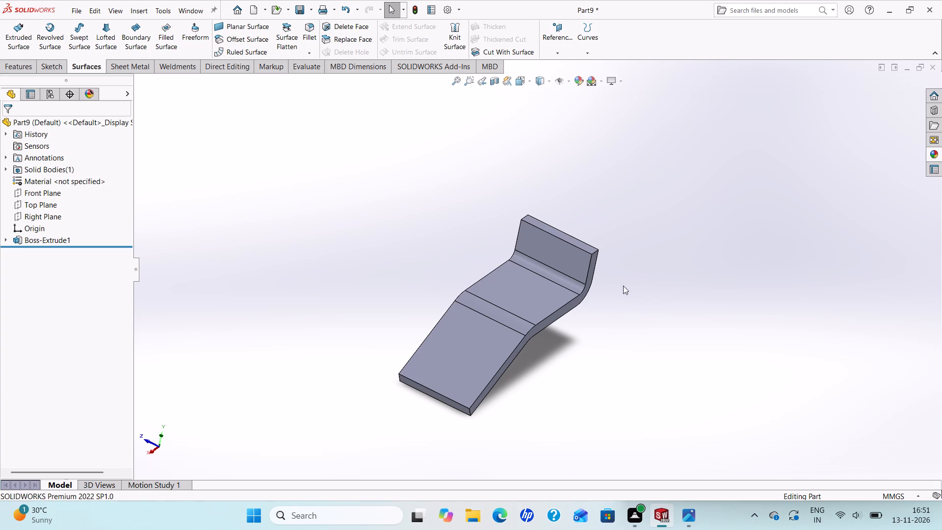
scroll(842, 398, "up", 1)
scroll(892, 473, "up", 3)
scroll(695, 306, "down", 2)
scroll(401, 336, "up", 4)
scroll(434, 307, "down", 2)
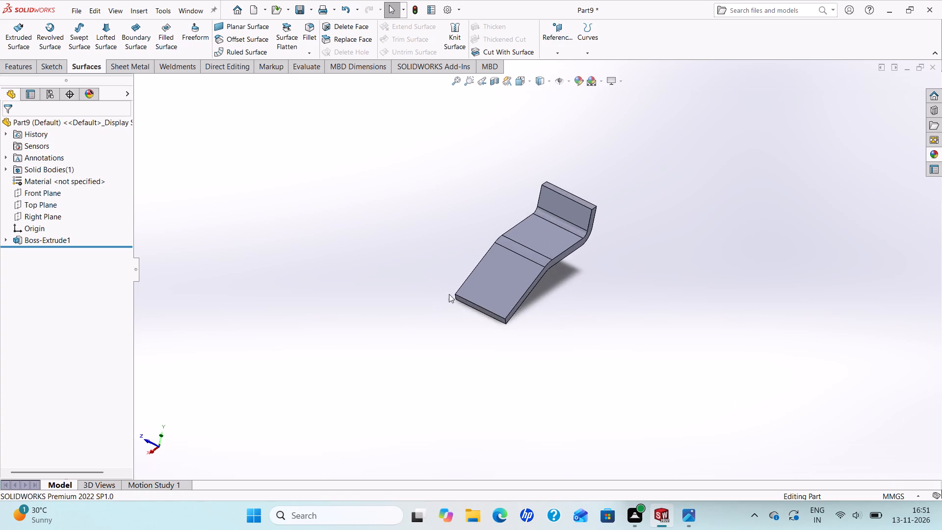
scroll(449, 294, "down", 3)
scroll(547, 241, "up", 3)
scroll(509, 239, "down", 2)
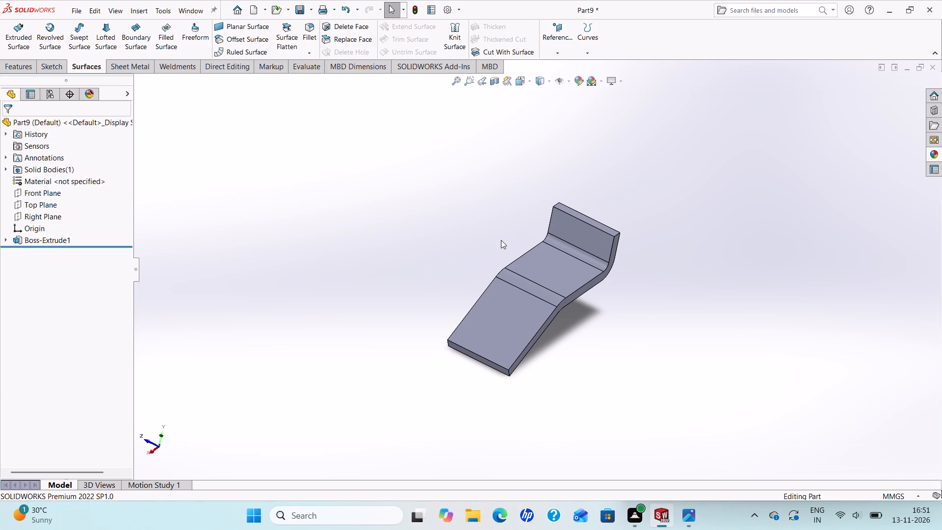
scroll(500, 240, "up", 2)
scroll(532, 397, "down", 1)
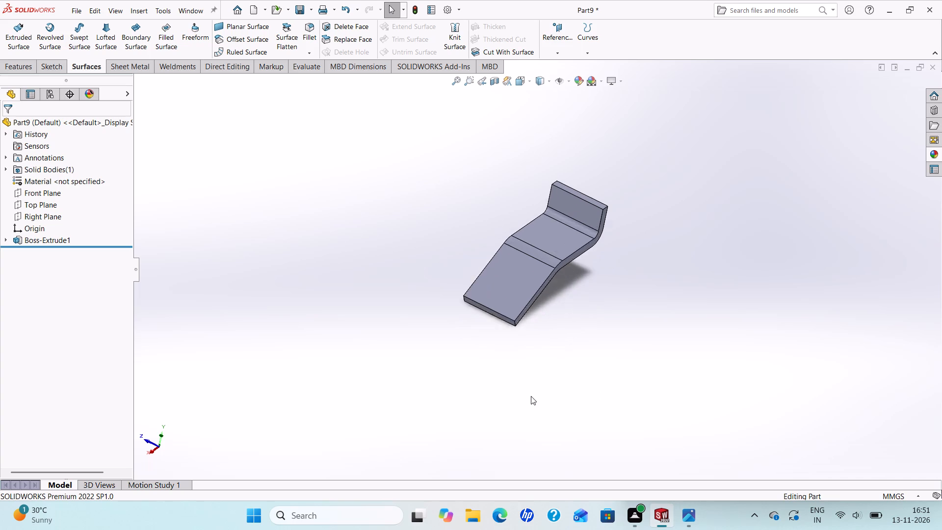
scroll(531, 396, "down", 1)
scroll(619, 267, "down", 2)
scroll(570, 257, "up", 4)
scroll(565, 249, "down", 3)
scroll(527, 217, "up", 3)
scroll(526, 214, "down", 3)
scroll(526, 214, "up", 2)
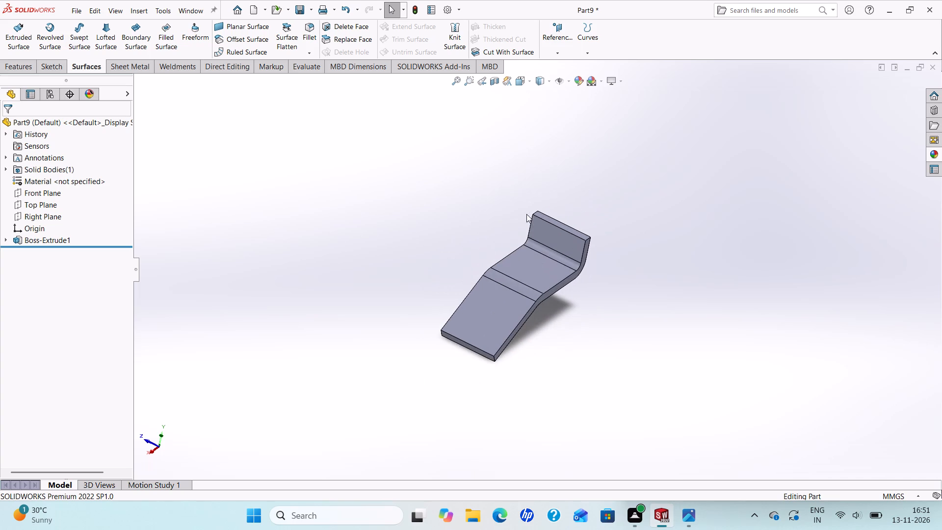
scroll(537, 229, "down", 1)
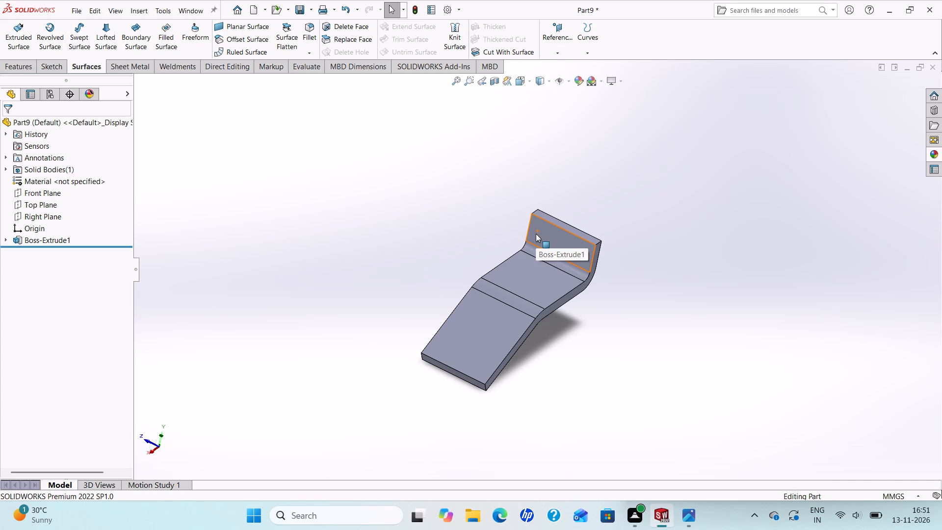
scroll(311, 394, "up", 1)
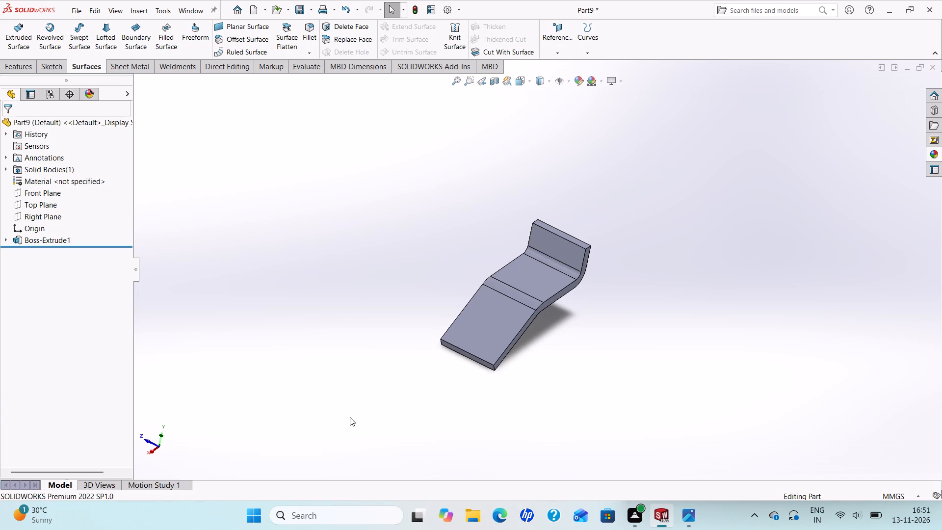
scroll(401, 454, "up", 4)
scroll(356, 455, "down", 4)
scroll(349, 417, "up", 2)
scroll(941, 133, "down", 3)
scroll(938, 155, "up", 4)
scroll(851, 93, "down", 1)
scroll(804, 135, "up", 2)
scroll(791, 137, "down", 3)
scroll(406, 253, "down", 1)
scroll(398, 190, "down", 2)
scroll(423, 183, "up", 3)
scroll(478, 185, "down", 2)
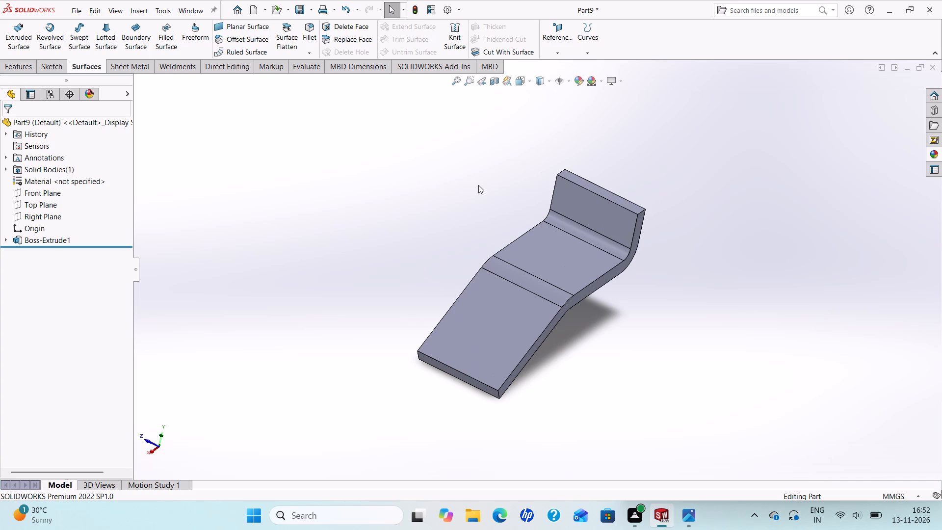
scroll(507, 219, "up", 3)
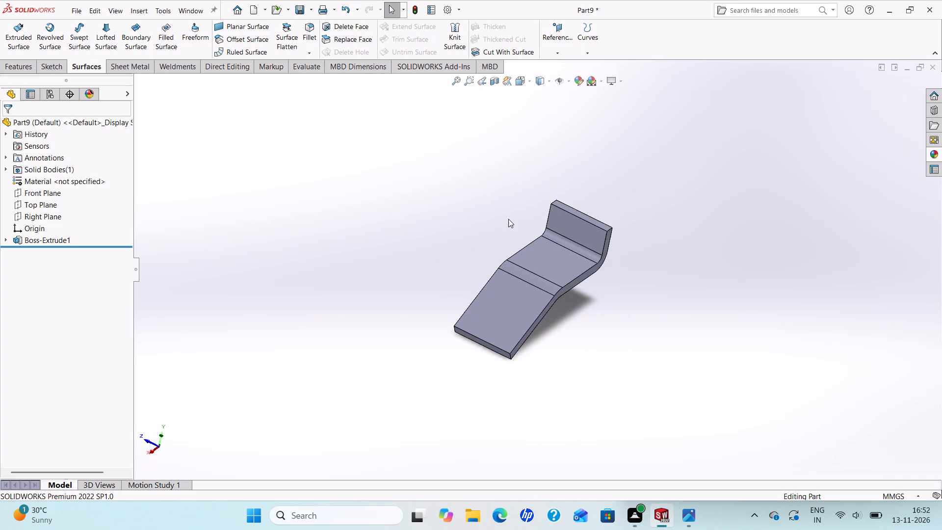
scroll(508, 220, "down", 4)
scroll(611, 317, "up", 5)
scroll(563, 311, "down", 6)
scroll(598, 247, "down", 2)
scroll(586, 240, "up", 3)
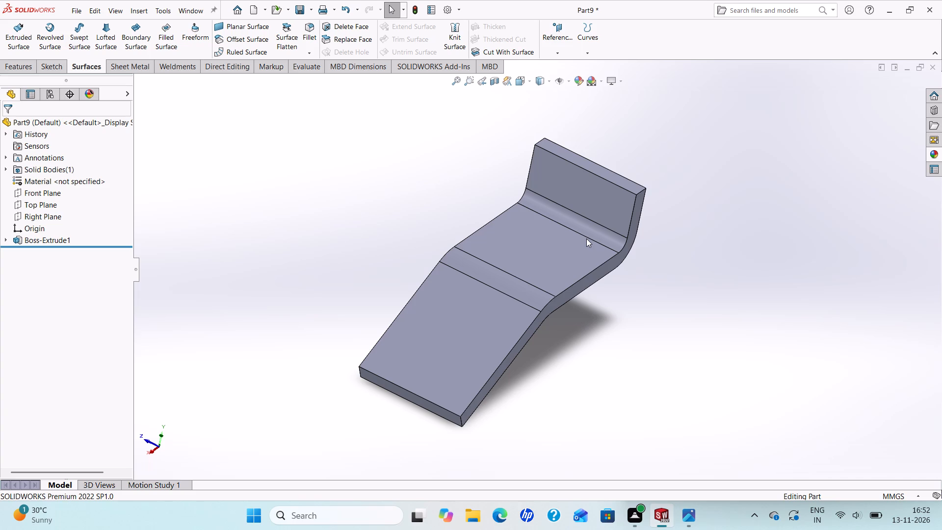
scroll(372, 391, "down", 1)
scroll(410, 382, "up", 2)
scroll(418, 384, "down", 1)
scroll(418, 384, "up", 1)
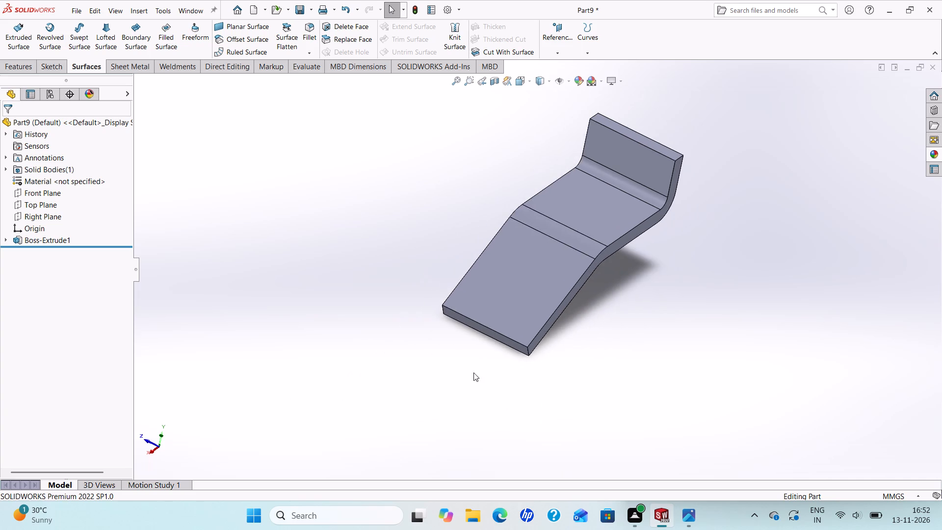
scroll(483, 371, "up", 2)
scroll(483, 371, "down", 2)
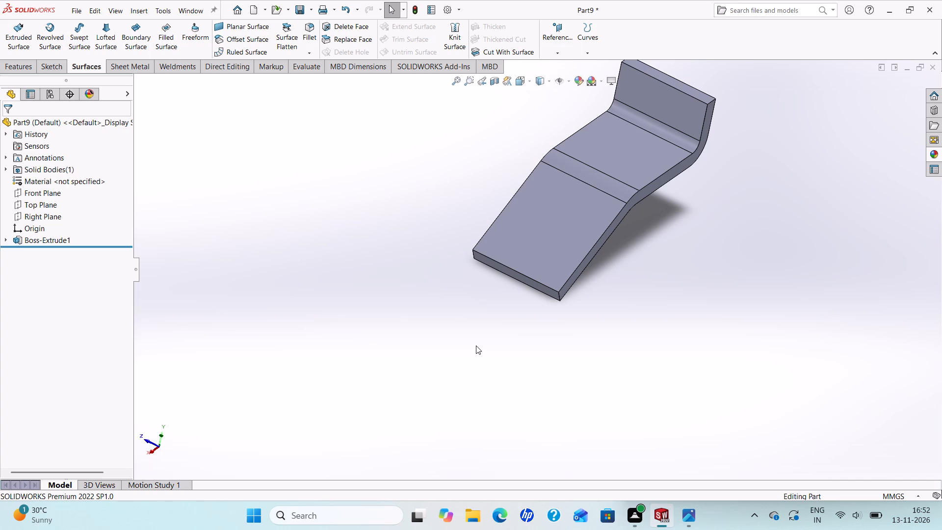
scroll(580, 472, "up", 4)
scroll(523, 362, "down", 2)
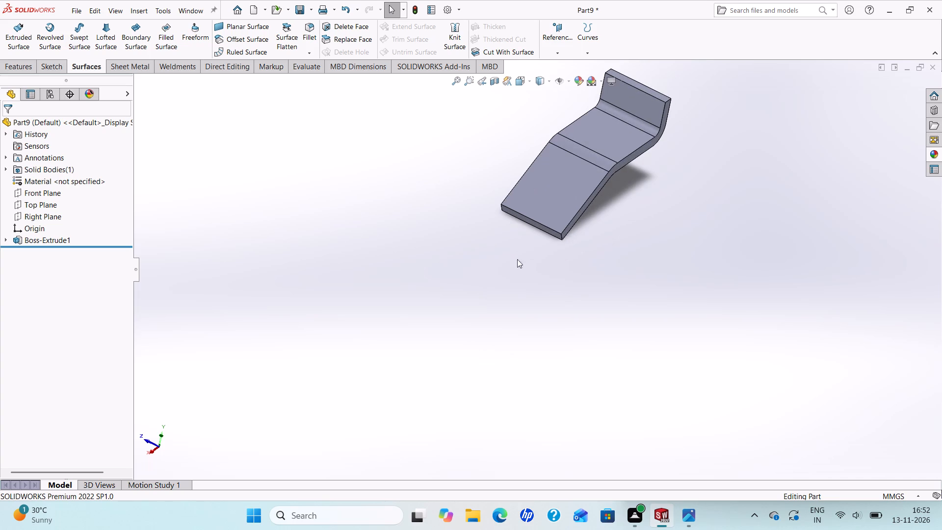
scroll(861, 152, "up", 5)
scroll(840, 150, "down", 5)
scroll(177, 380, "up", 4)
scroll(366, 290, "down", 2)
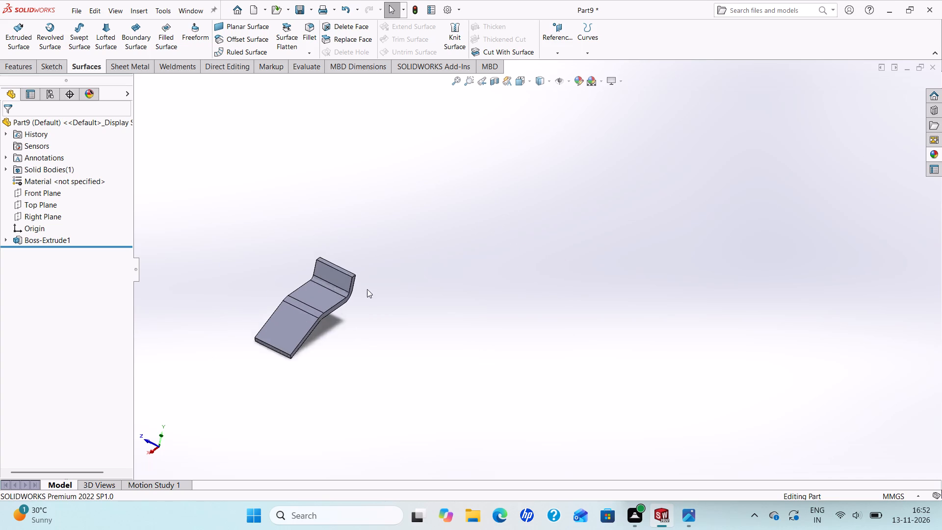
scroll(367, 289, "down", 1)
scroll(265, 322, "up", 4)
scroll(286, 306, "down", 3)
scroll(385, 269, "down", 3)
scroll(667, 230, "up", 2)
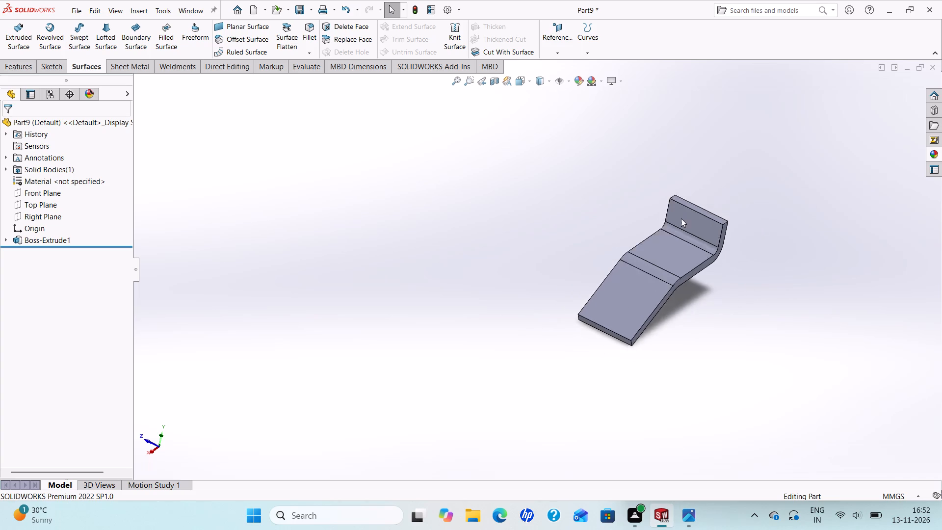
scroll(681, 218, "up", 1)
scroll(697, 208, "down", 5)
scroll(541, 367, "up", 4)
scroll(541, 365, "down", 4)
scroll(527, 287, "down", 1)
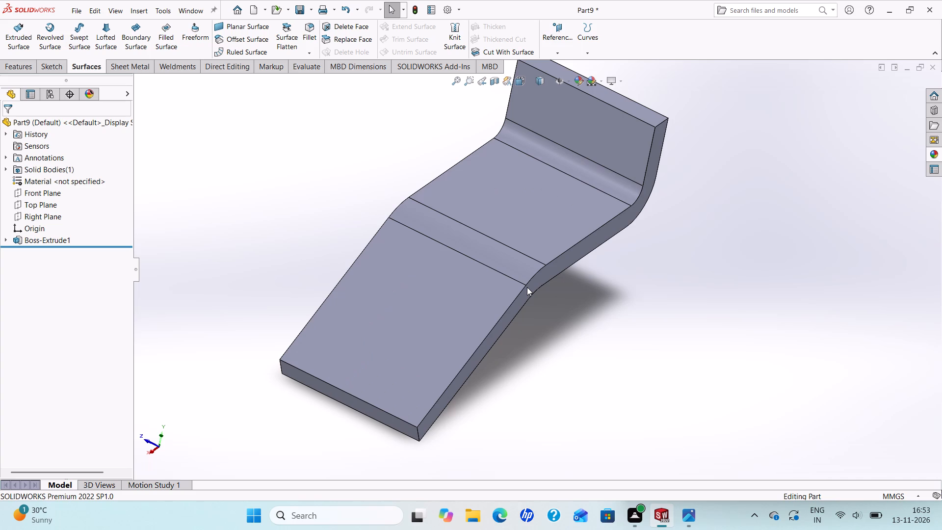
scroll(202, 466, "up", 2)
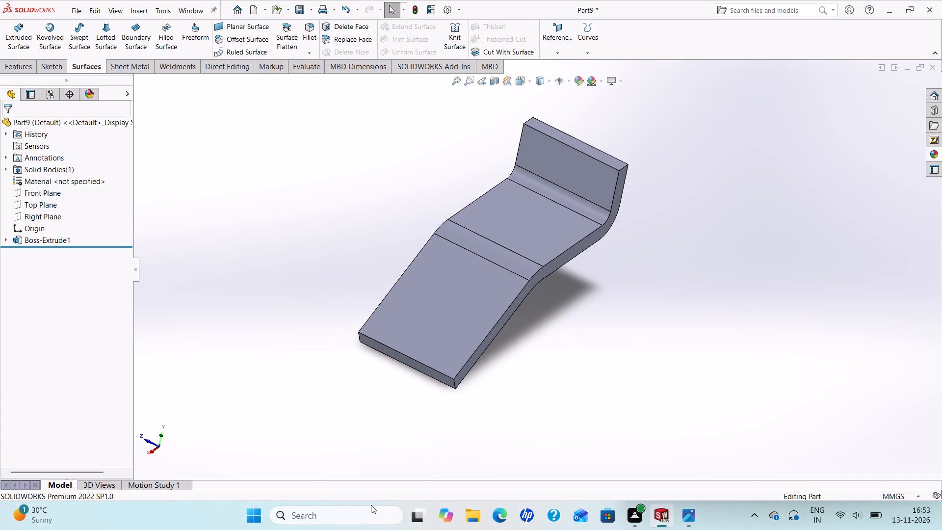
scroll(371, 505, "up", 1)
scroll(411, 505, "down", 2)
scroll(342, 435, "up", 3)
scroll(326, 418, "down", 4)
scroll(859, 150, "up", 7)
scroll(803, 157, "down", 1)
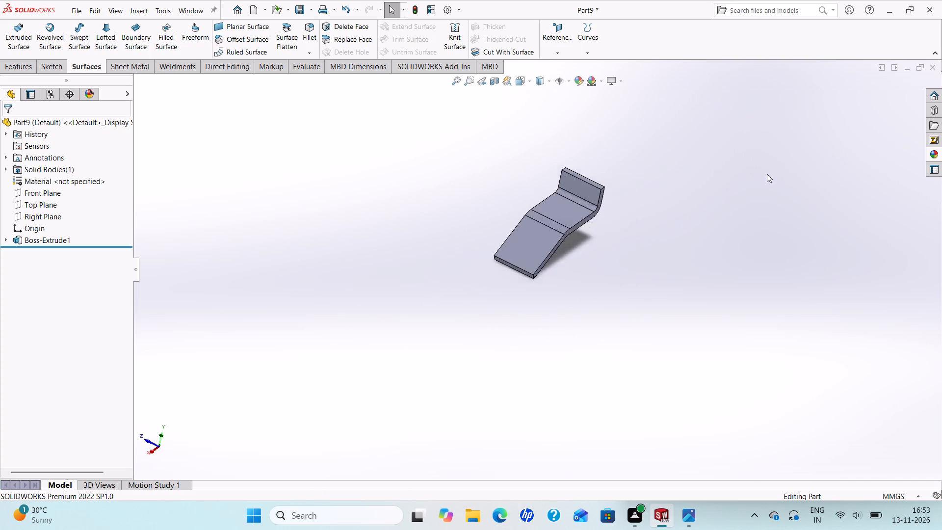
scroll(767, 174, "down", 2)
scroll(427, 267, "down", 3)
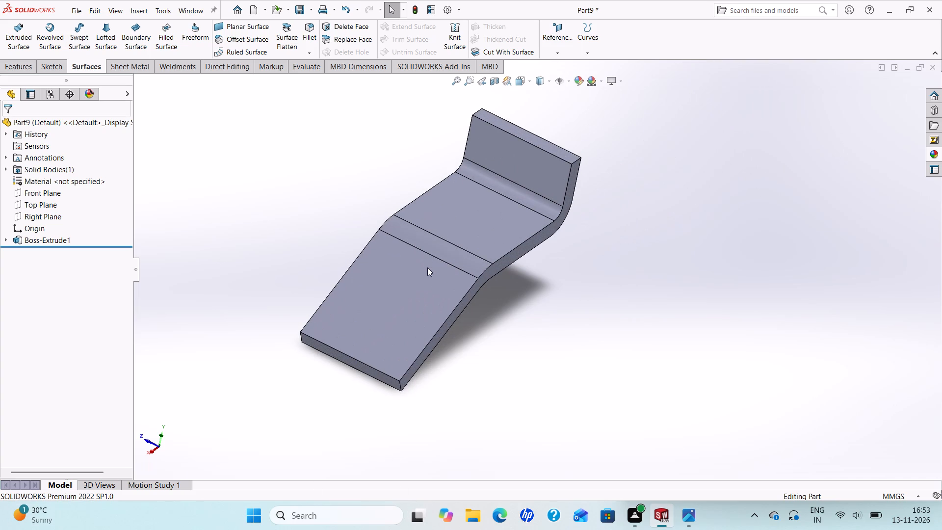
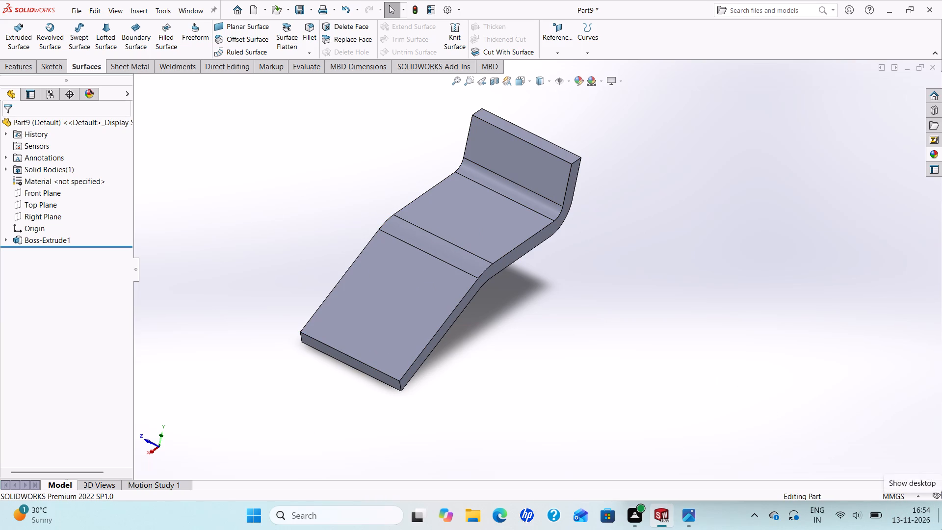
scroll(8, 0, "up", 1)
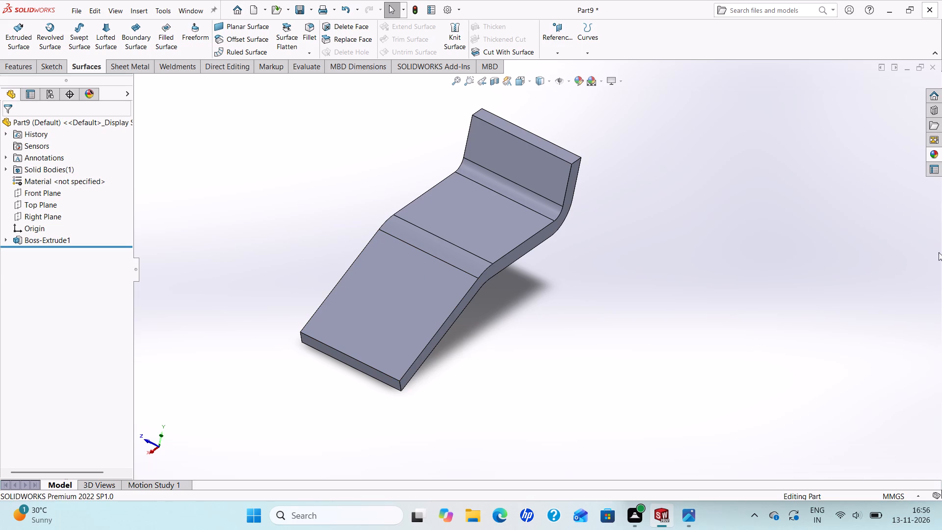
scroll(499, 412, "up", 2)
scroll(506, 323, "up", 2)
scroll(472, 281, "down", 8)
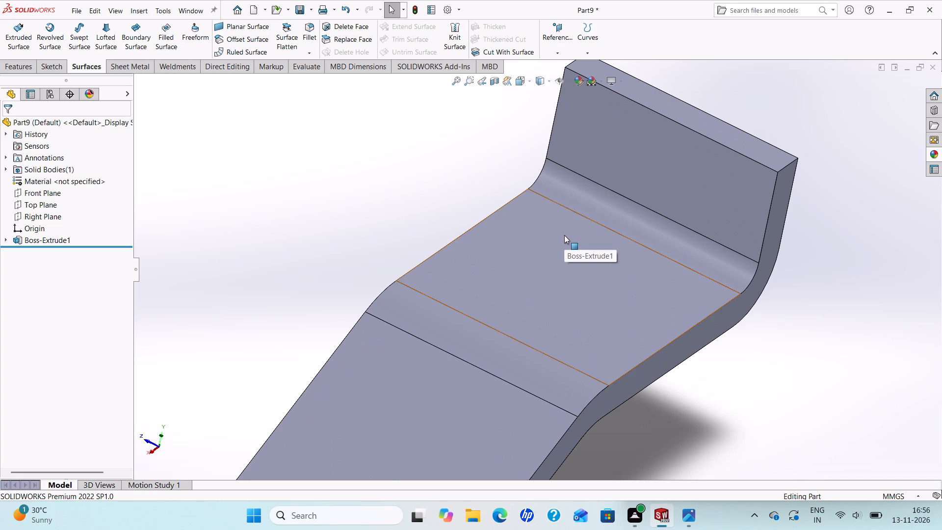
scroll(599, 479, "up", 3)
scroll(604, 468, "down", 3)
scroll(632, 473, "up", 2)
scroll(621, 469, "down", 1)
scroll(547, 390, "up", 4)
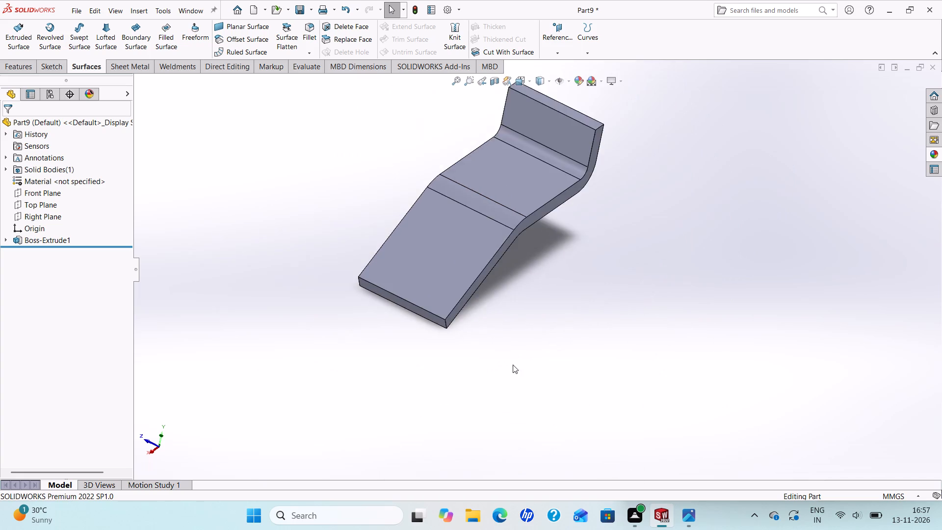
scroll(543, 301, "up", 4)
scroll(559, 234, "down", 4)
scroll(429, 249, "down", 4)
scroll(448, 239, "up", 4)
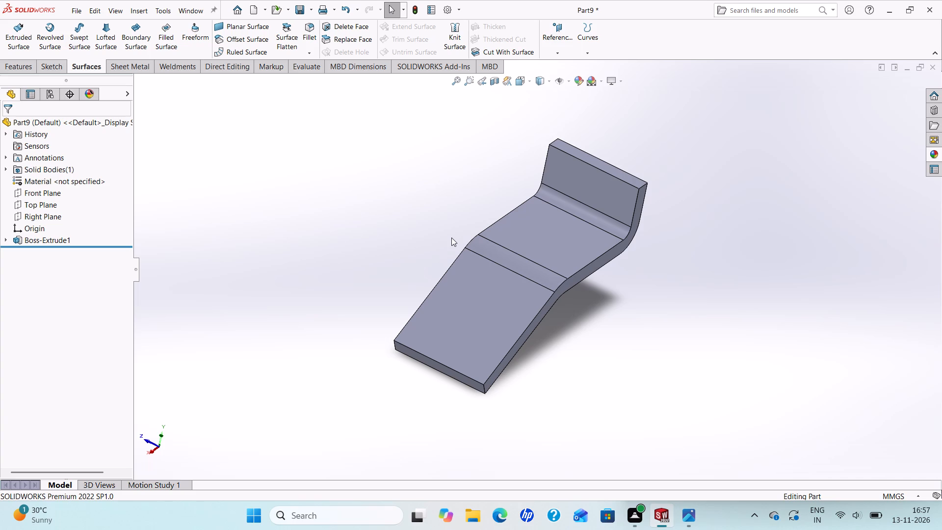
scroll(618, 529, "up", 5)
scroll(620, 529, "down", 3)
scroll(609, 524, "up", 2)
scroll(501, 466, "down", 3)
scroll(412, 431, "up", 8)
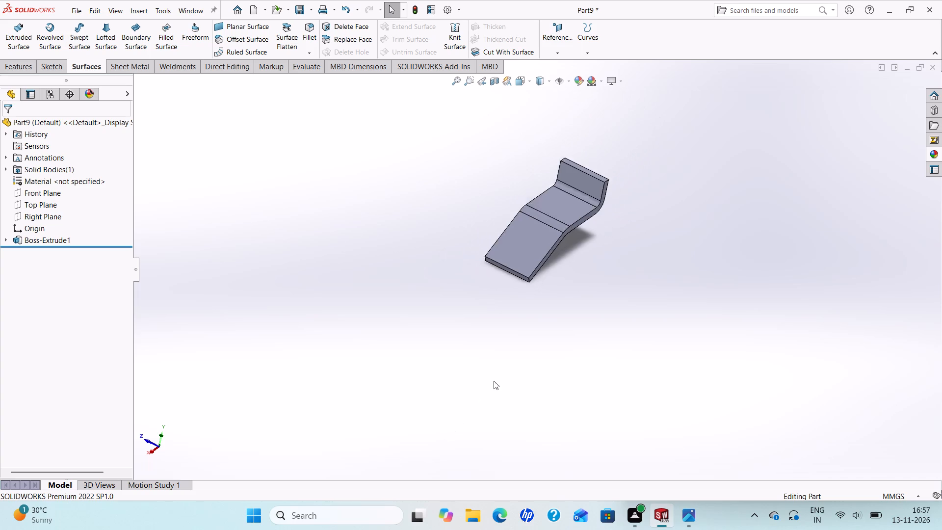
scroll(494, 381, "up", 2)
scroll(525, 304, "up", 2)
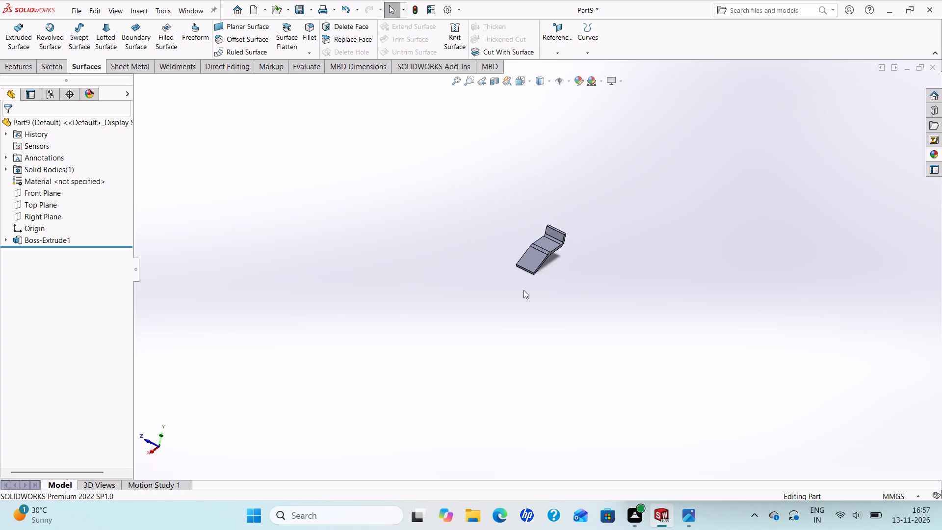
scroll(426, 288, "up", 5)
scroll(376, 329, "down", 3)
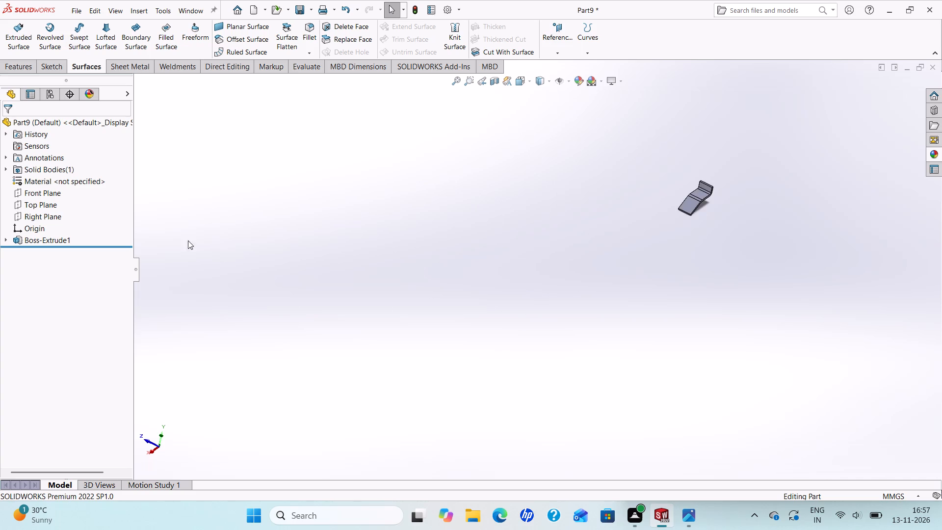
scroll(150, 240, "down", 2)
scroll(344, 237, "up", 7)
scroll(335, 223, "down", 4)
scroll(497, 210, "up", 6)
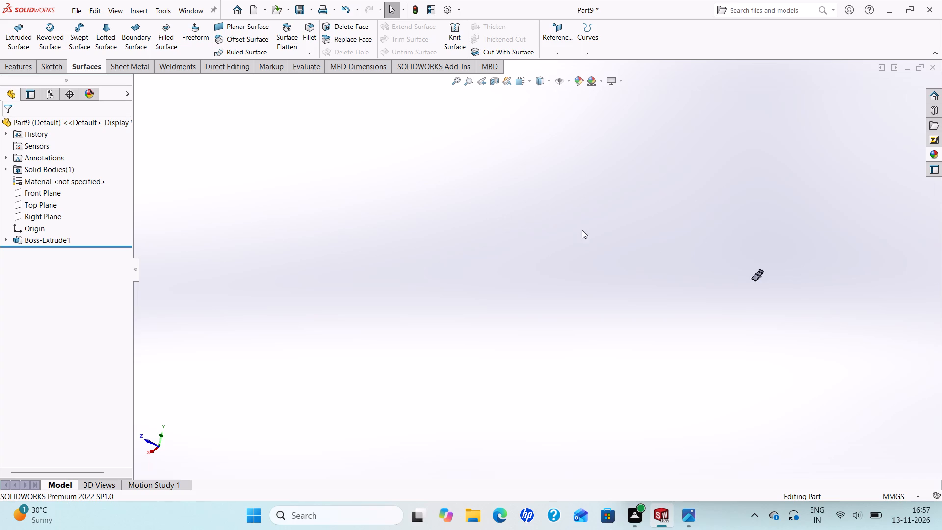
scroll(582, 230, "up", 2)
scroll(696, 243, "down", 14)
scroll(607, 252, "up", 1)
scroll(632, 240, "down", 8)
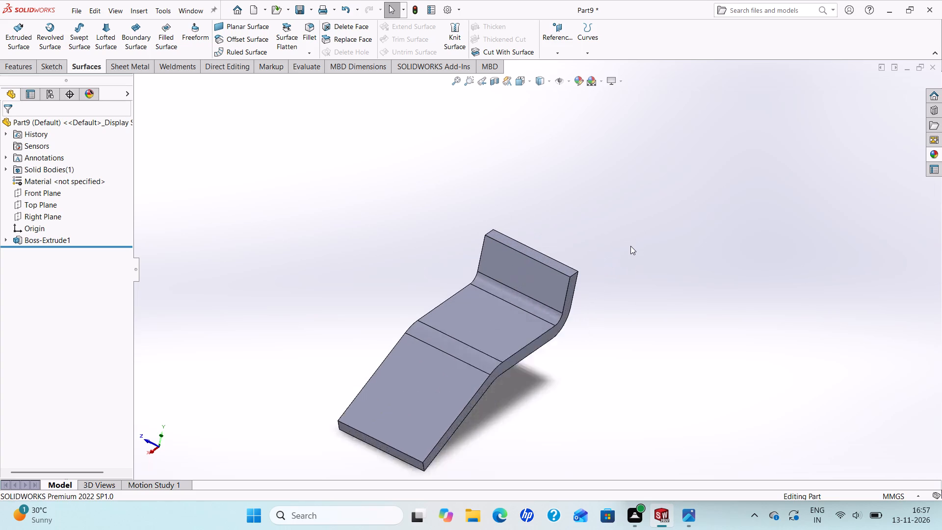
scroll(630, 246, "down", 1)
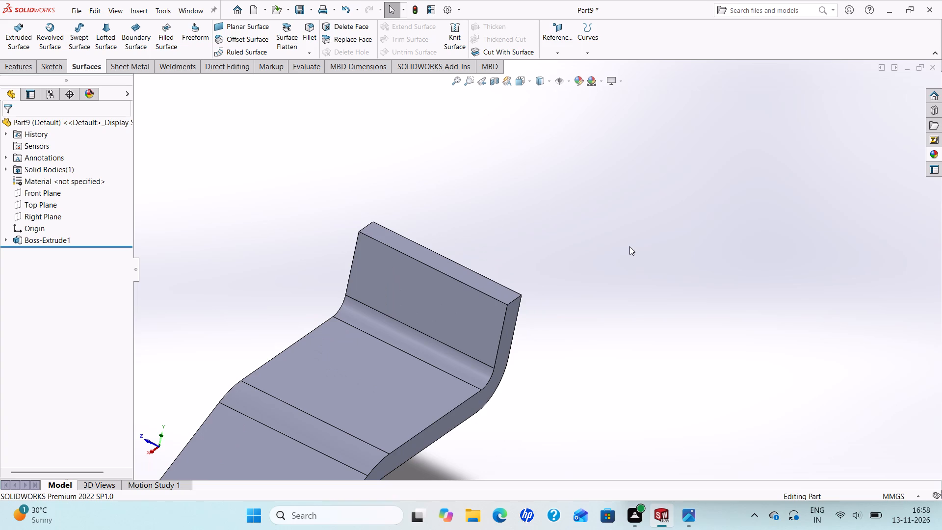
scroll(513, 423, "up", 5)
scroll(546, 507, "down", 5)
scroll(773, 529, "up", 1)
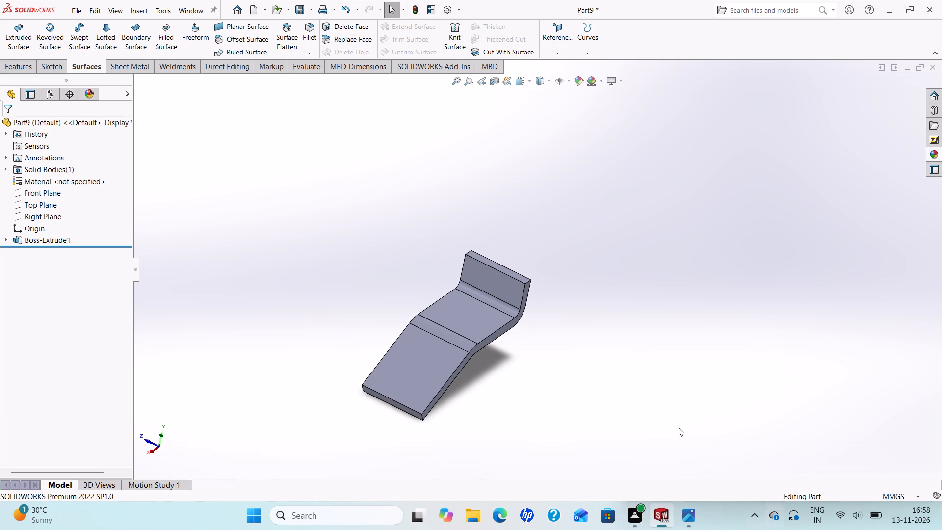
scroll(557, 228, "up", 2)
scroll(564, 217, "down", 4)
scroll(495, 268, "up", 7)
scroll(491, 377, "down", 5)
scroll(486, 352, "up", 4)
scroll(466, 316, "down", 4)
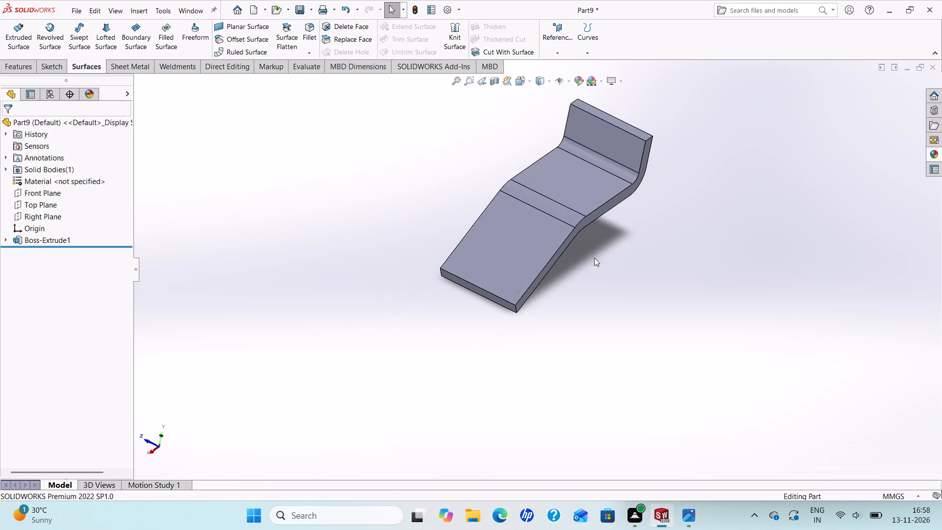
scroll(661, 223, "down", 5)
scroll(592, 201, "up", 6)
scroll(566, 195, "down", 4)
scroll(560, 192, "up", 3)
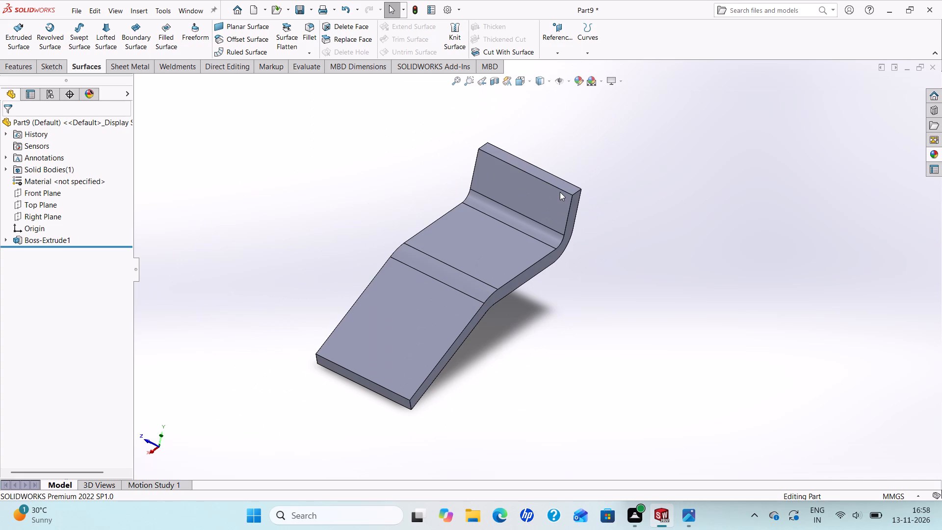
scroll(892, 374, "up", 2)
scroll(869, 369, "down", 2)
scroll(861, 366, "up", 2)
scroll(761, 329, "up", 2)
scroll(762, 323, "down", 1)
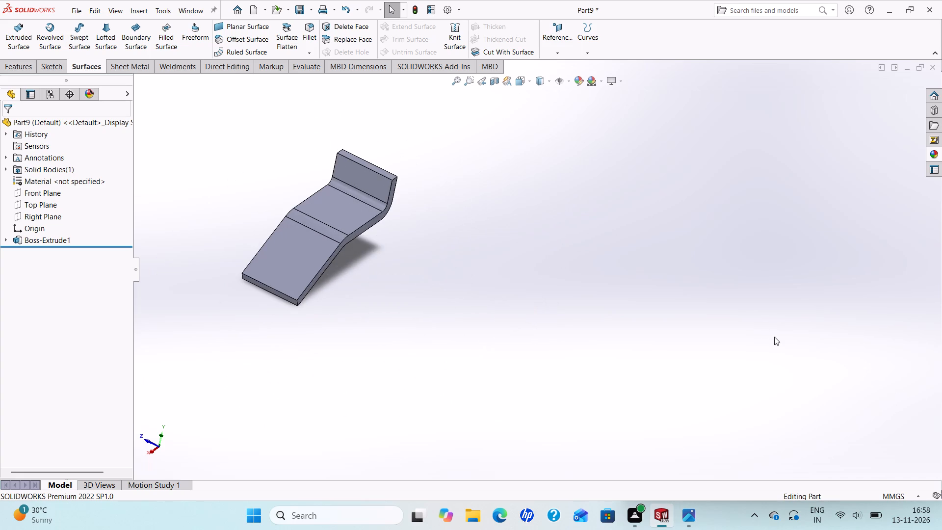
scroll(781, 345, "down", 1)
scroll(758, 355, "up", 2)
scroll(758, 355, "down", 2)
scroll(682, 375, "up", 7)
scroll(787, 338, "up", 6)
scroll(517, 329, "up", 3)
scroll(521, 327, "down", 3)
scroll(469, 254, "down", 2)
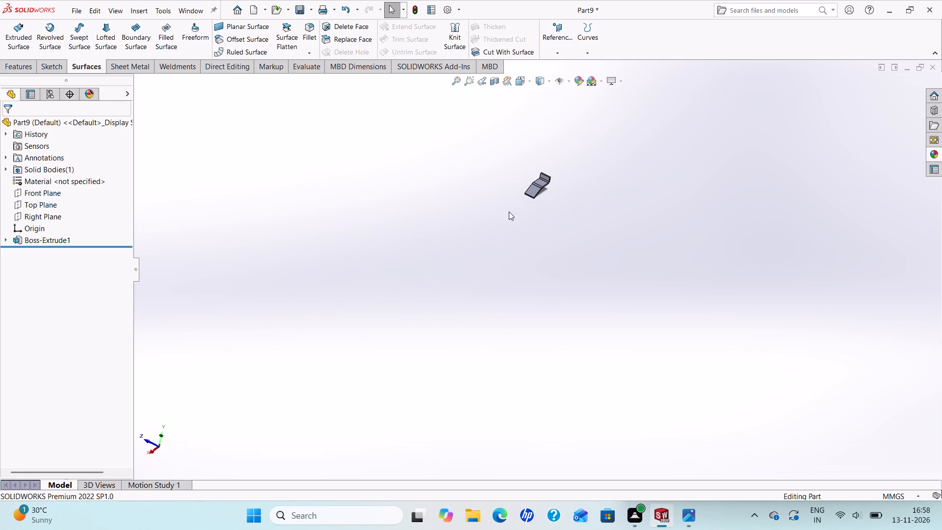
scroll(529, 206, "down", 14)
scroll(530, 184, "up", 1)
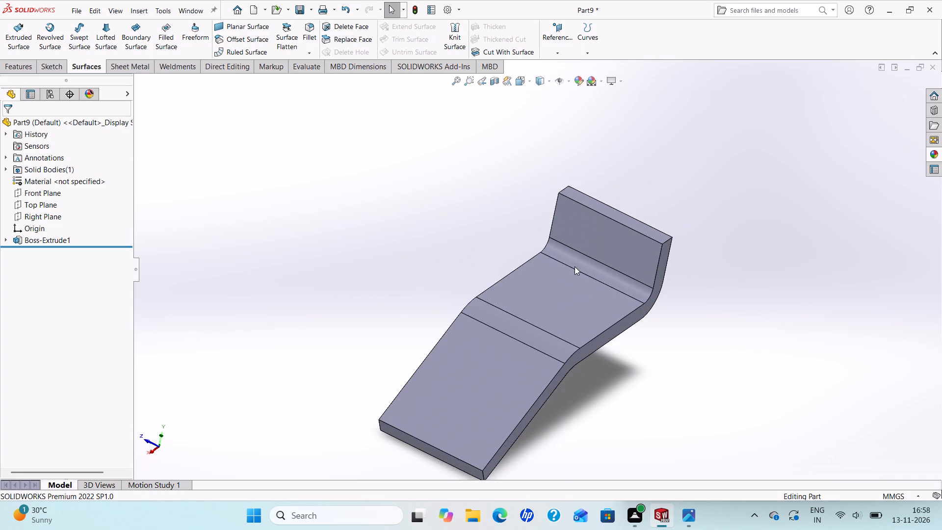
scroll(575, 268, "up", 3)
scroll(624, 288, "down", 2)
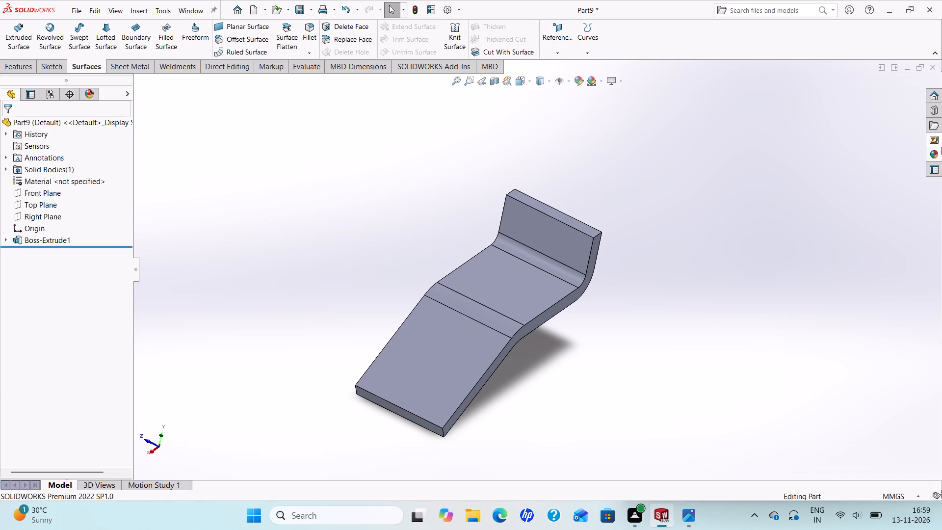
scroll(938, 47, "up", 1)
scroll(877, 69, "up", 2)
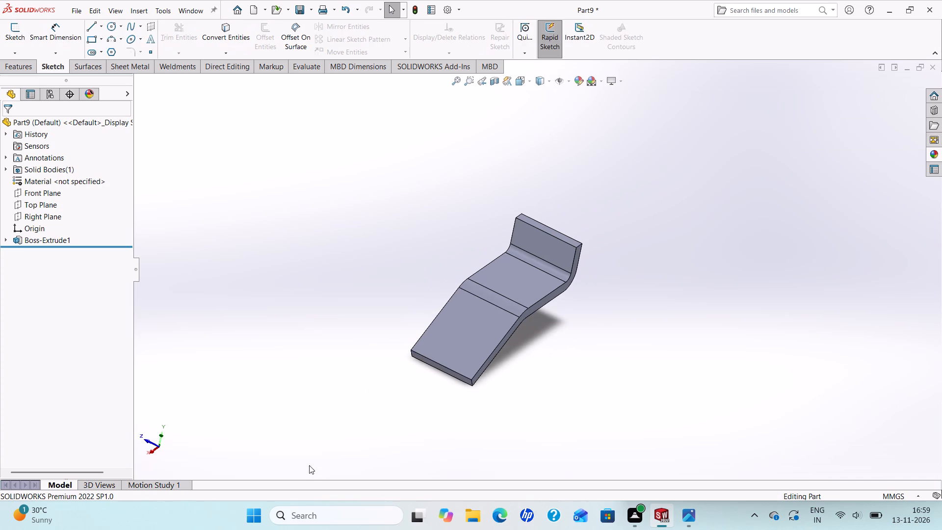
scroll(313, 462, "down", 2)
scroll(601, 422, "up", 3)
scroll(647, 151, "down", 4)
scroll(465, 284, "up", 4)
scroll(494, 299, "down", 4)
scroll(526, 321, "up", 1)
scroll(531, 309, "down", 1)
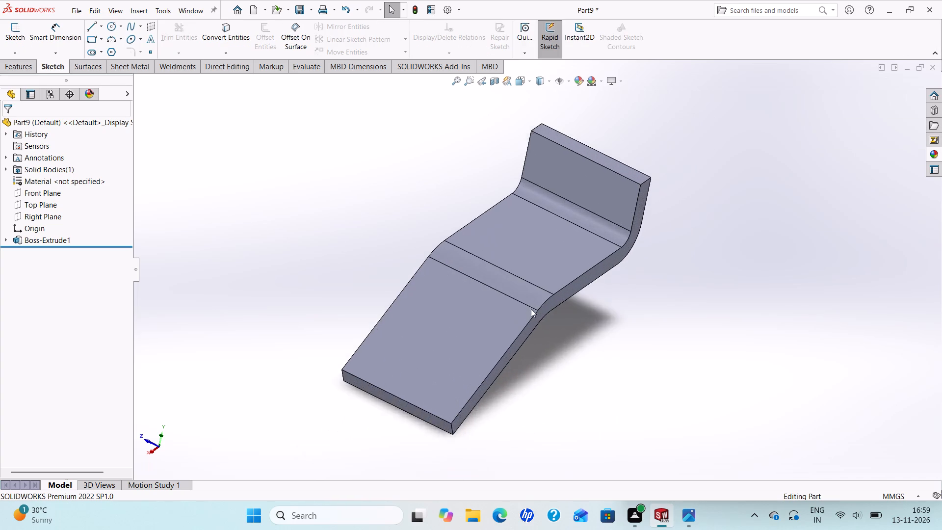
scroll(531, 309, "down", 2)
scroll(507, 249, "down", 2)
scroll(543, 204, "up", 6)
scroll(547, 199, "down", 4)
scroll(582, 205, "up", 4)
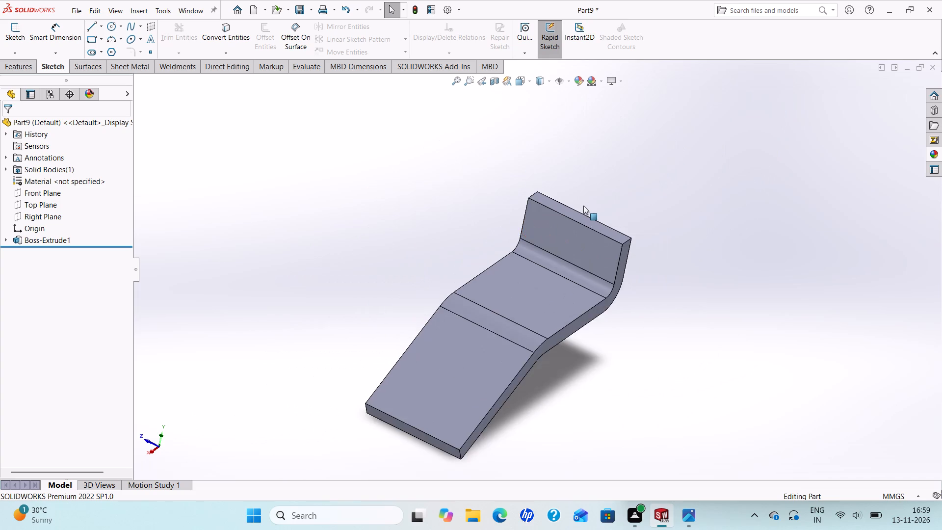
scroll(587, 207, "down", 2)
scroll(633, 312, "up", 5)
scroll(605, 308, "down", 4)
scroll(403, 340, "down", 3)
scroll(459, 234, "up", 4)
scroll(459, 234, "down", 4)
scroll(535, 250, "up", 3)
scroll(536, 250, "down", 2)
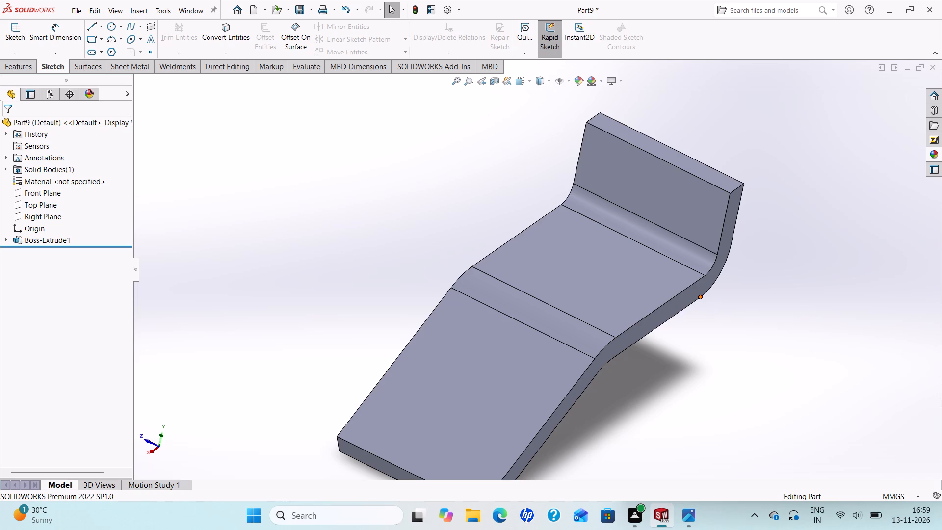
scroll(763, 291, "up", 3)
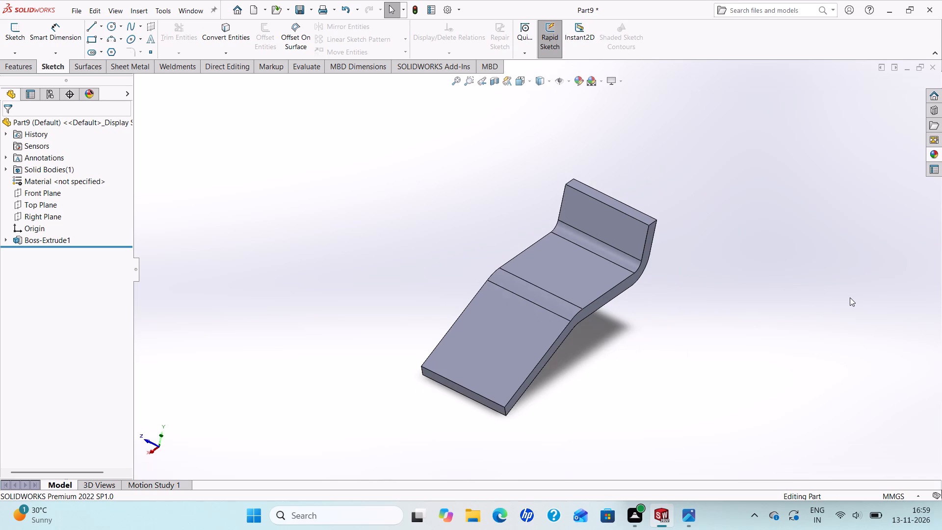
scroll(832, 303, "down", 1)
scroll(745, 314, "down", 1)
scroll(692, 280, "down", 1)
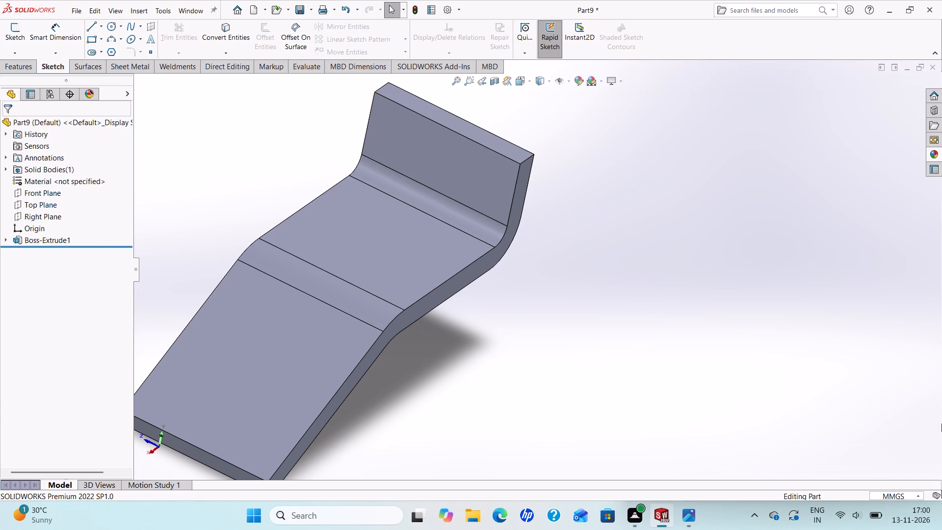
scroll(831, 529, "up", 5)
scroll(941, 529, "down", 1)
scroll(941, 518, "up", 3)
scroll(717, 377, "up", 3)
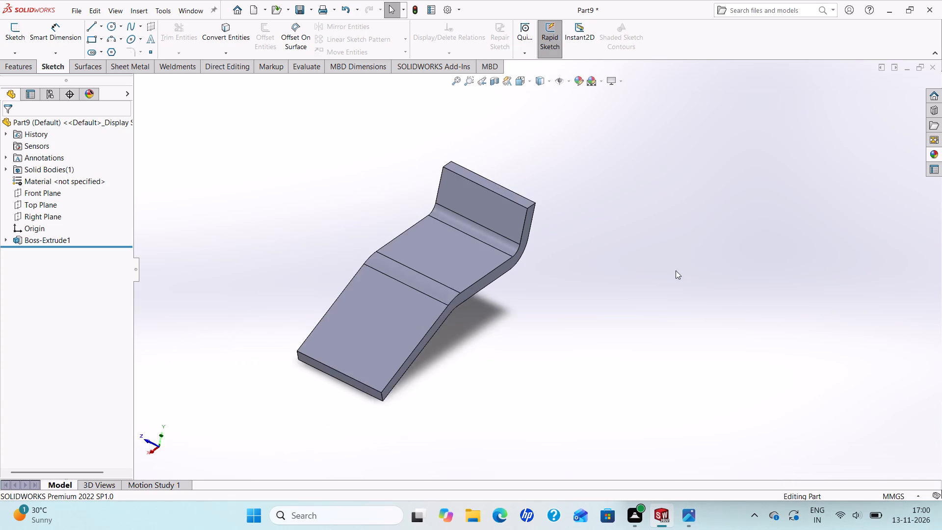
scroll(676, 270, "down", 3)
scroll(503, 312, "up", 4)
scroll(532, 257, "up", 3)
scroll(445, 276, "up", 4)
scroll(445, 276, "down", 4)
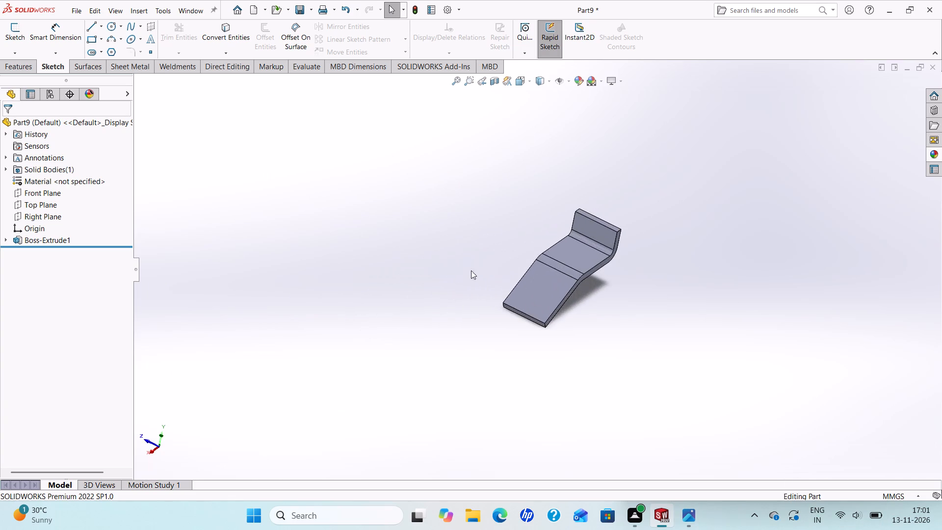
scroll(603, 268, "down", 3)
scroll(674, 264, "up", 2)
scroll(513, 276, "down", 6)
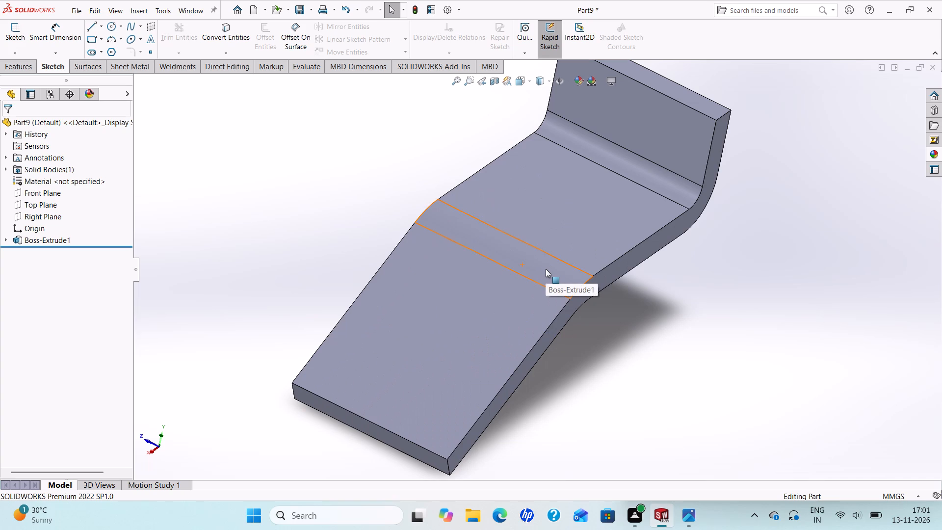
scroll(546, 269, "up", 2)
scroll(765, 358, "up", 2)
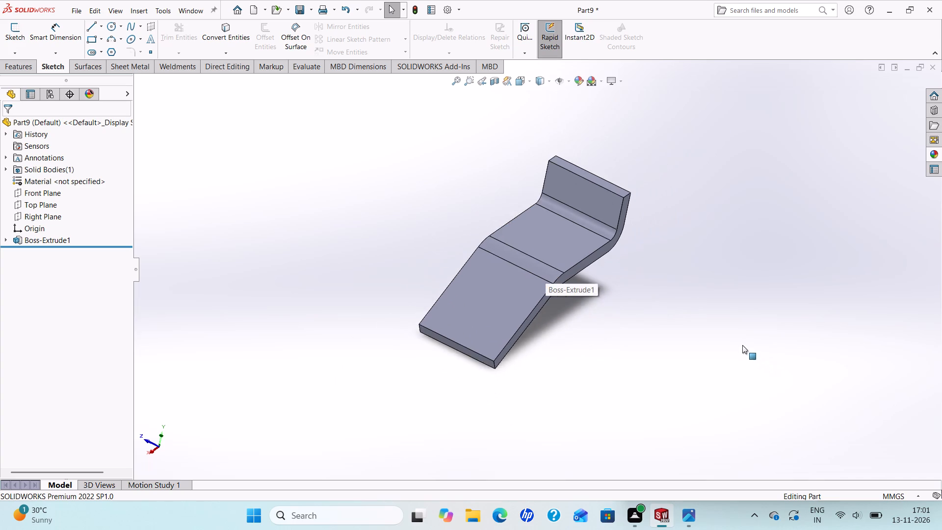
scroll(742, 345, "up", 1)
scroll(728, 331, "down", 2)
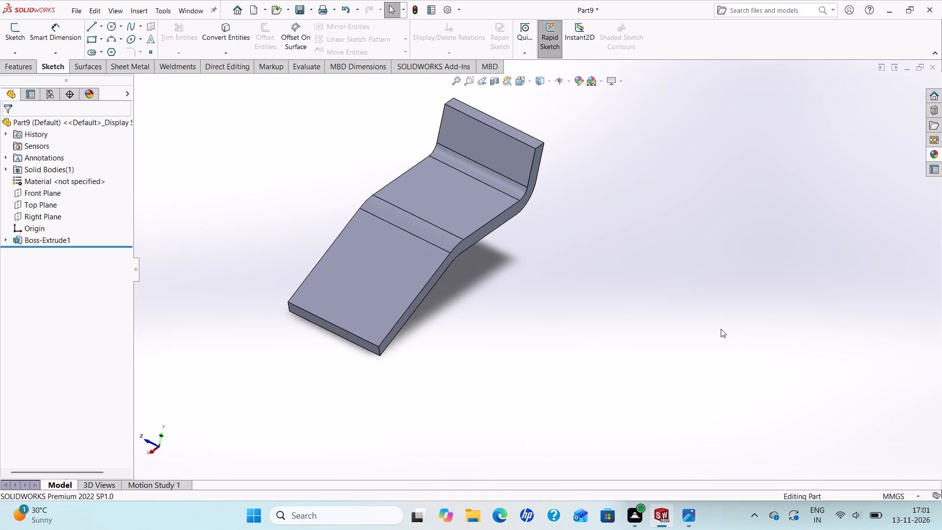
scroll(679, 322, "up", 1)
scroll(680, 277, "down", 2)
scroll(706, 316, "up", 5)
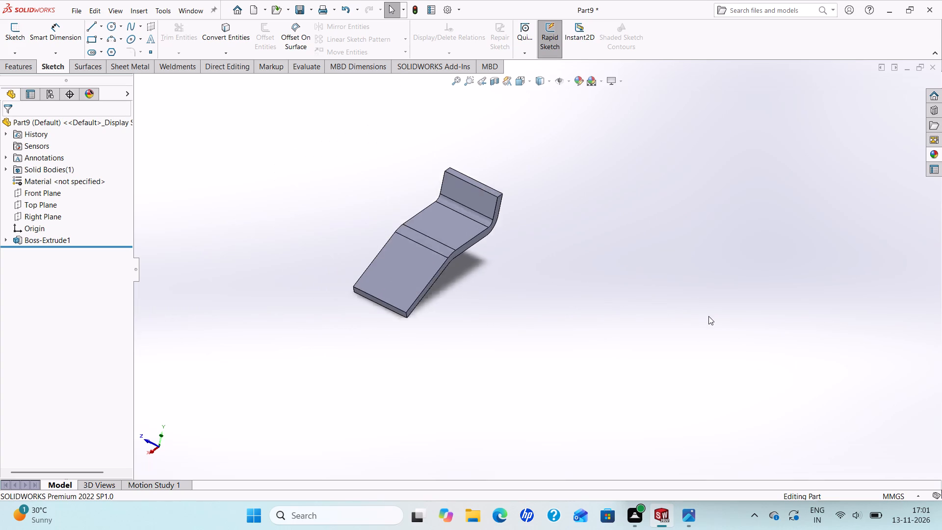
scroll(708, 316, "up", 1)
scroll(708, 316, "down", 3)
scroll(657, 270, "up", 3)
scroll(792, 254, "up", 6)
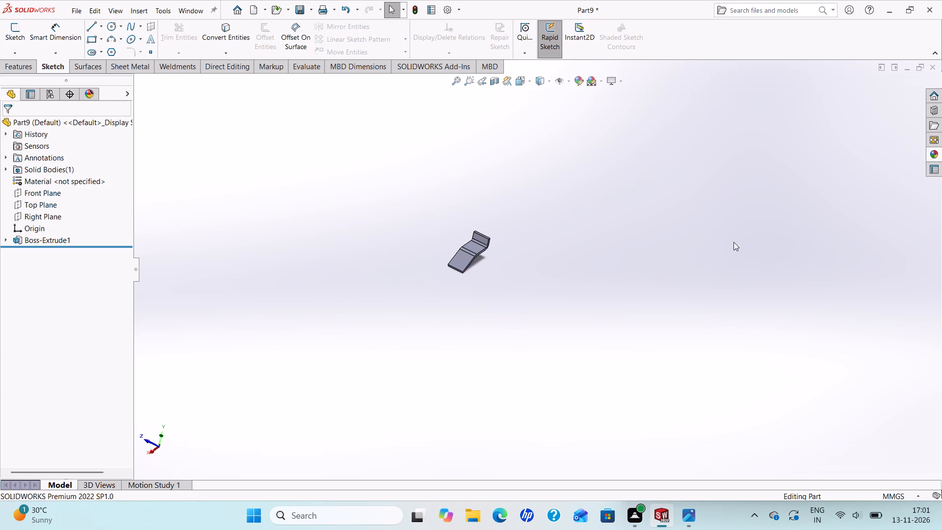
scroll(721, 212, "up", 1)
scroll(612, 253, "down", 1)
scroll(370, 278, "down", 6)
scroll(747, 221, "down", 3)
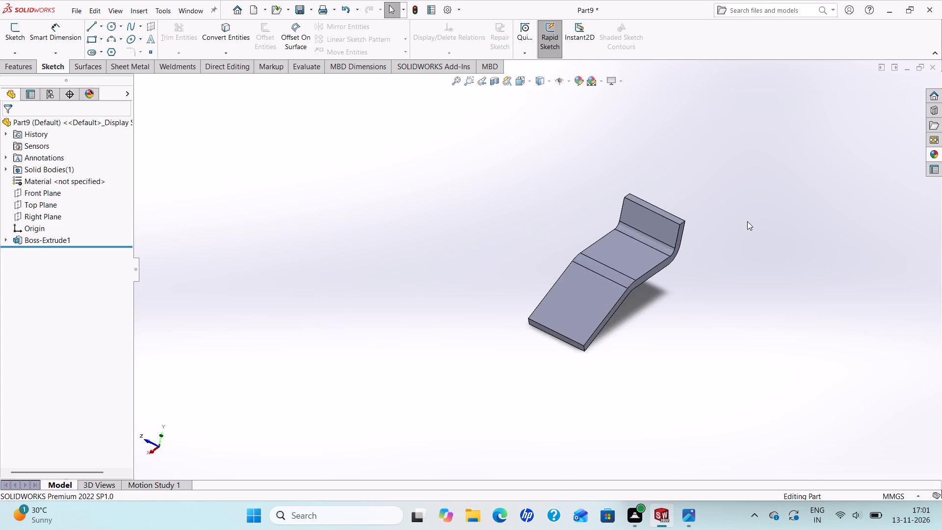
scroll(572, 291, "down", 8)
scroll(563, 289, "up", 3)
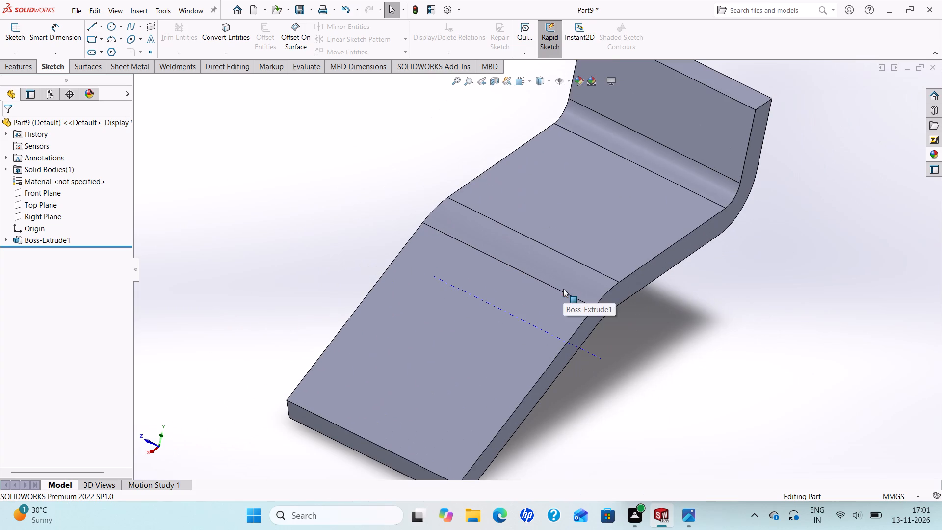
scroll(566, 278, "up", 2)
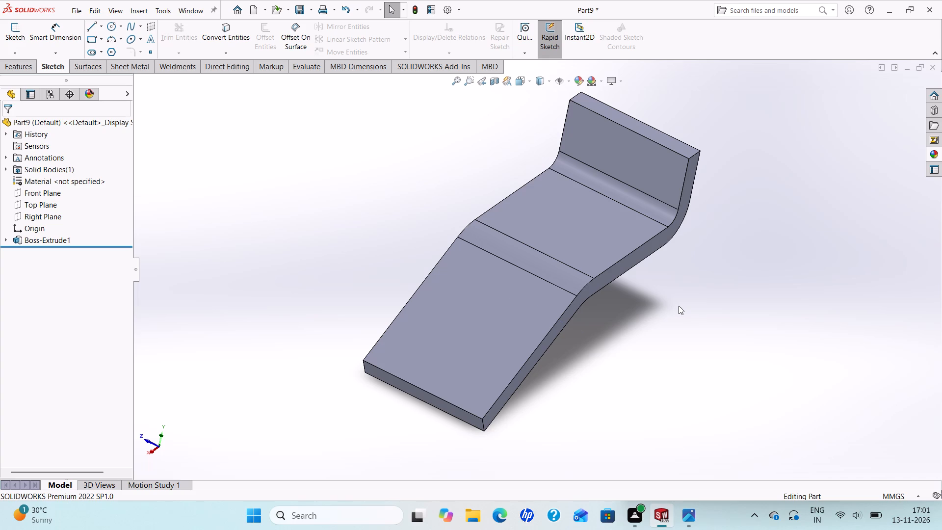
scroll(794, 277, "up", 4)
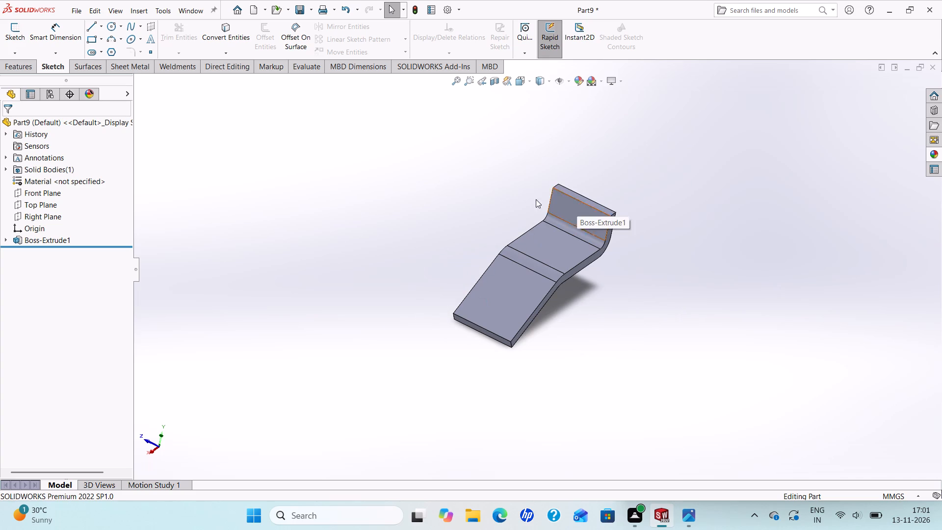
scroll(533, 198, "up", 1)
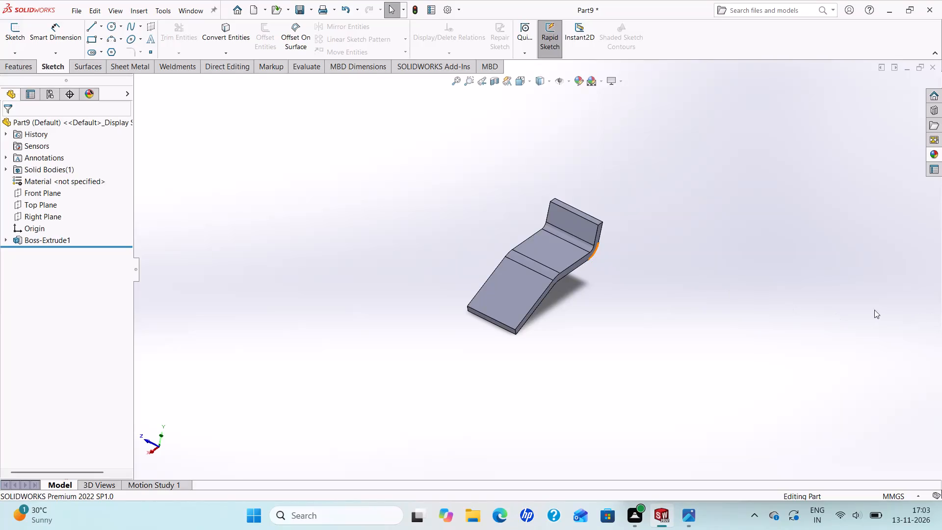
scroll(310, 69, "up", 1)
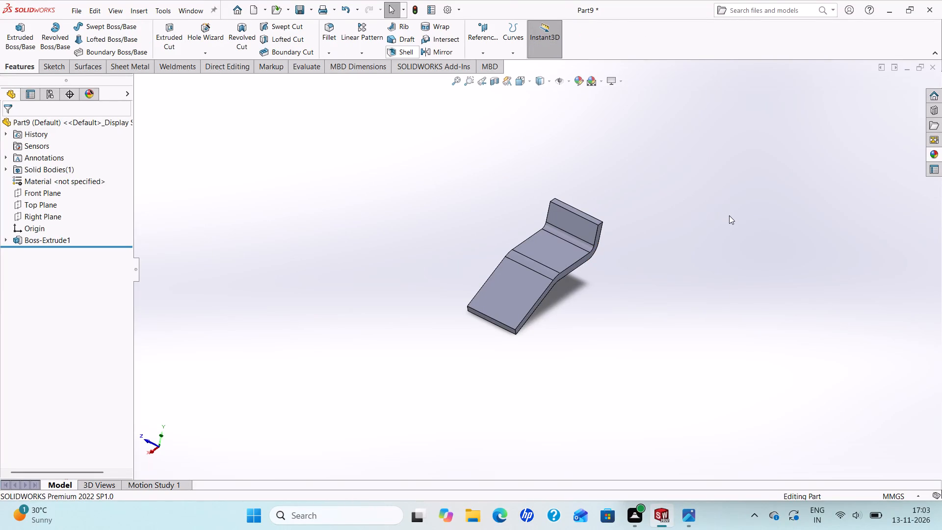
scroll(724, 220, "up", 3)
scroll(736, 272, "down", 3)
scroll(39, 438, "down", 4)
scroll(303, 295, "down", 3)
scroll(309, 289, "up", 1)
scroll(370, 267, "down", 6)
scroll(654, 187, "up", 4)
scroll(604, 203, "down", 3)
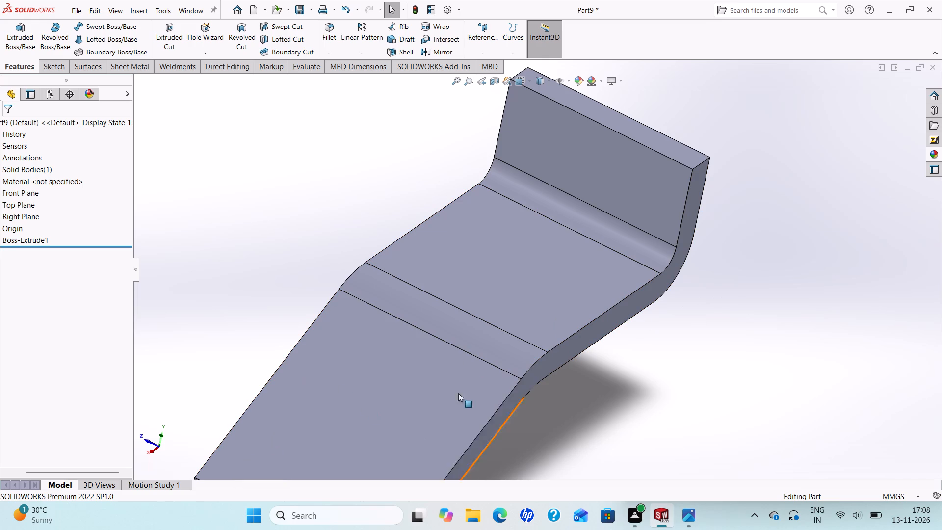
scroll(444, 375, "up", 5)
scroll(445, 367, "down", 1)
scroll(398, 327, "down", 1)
Examine the bent strap's bends and side profile from oblique angles and in the Right and Front standard views.
middle_click_drag(398, 327, 486, 396)
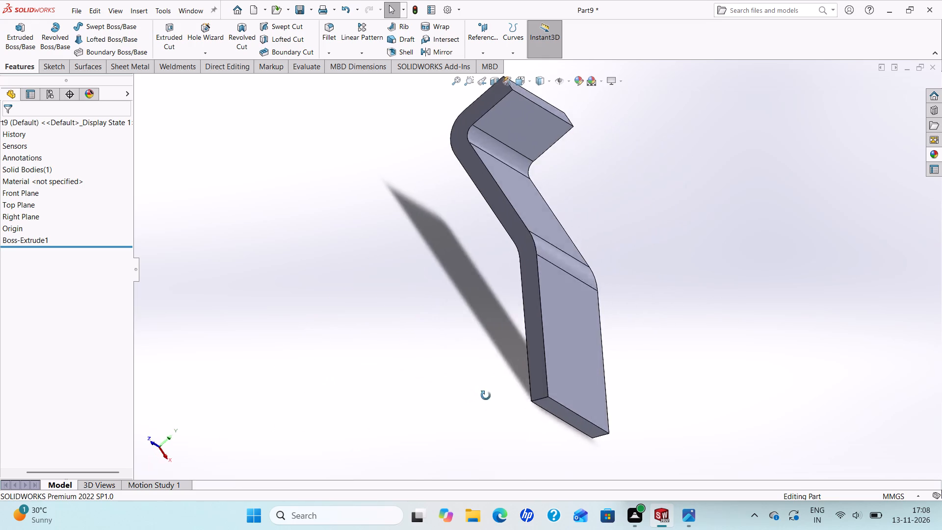
middle_click_drag(486, 396, 487, 442)
scroll(523, 341, "up", 4)
middle_click_drag(511, 229, 517, 284)
scroll(523, 240, "up", 1)
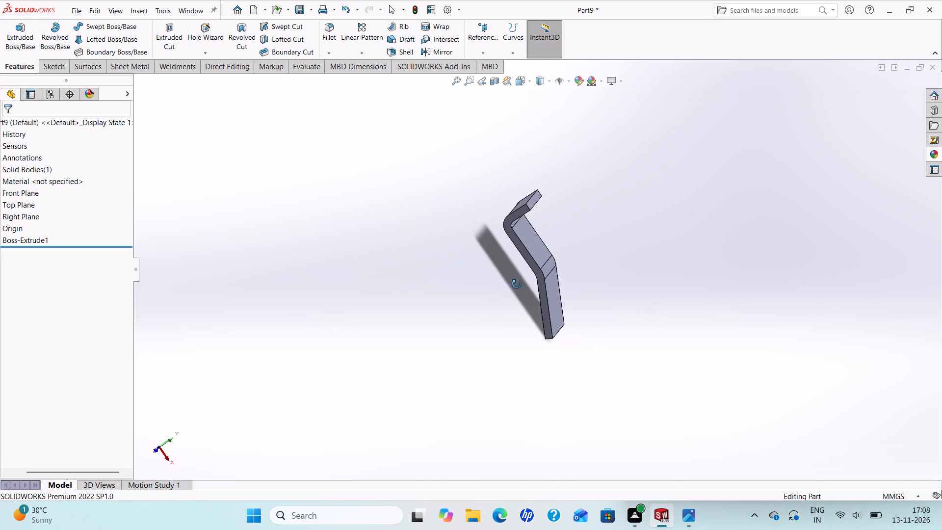
middle_click_drag(517, 284, 506, 299)
scroll(567, 267, "down", 2)
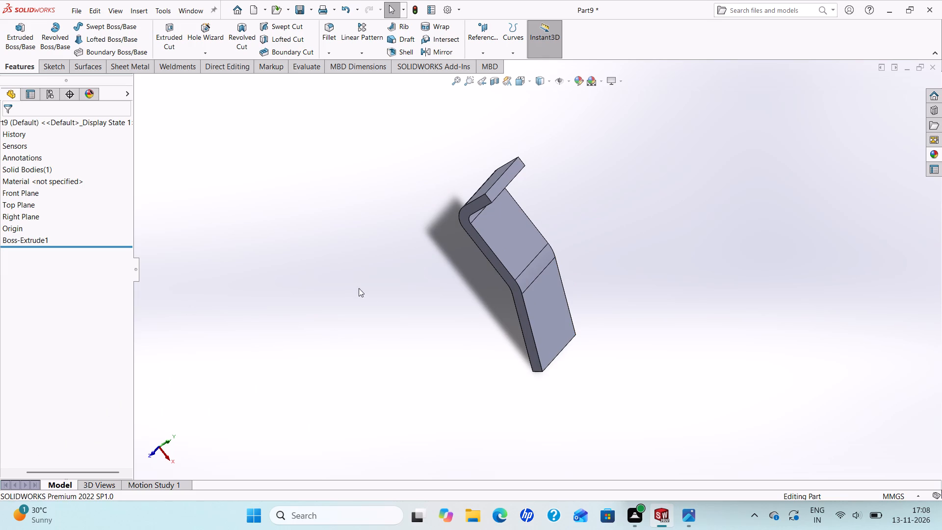
scroll(415, 298, "up", 1)
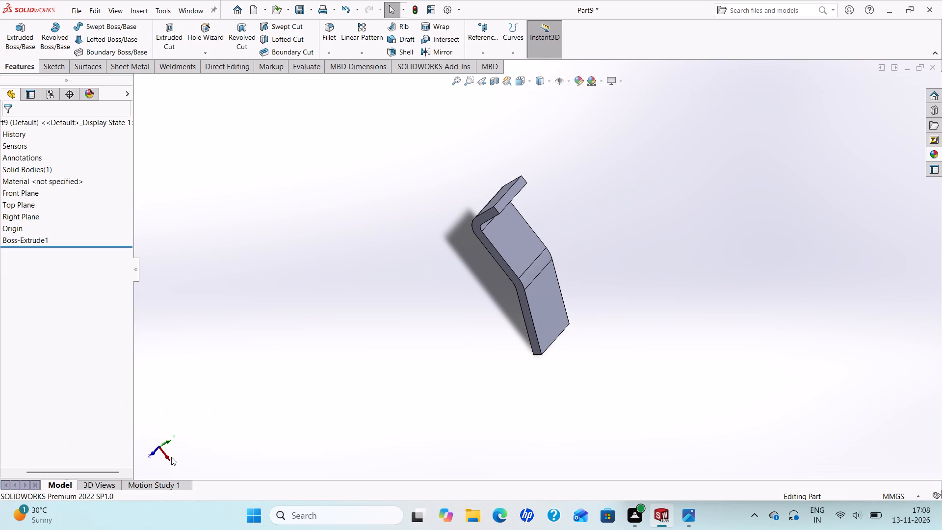
left_click(167, 458)
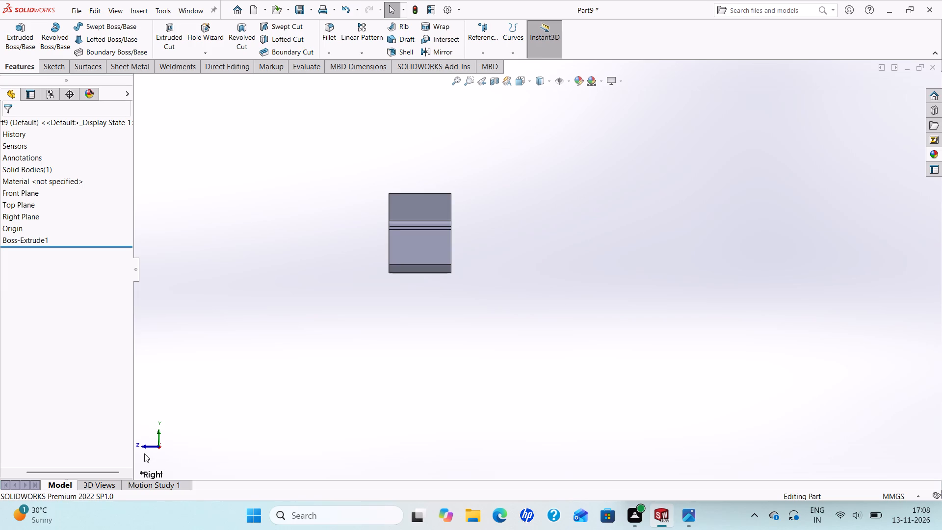
left_click(143, 449)
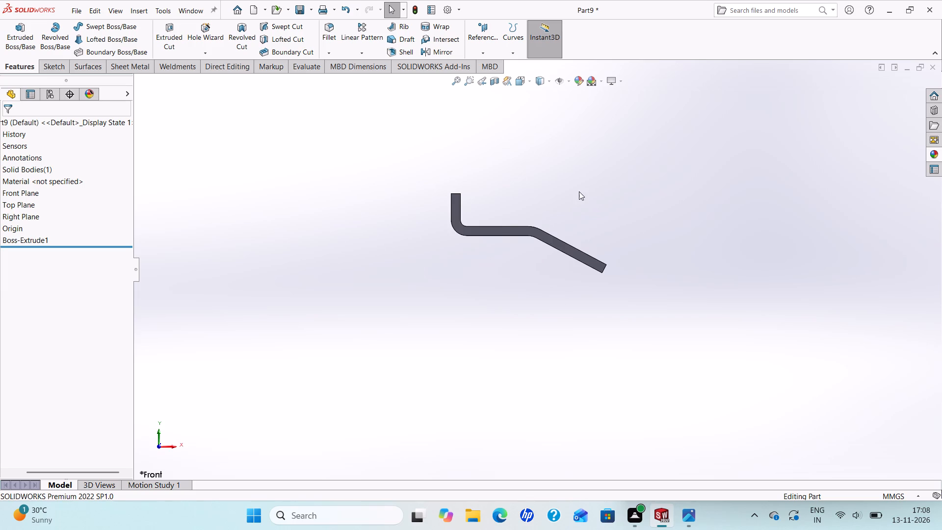
scroll(579, 191, "up", 2)
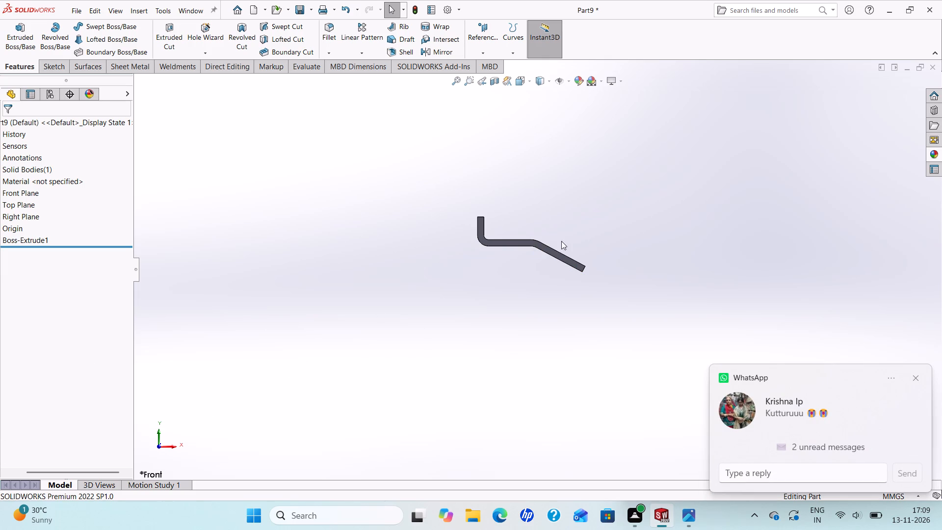
scroll(598, 229, "up", 1)
scroll(590, 225, "down", 3)
scroll(547, 290, "up", 1)
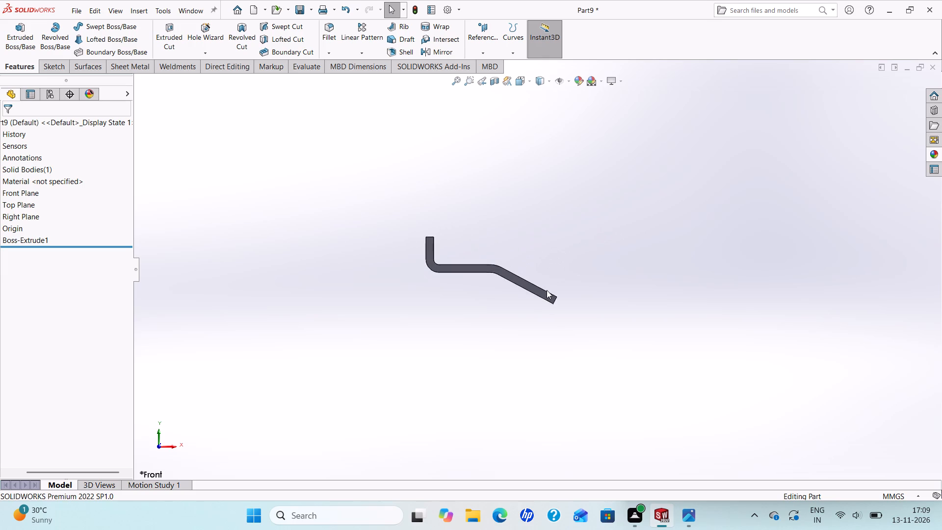
scroll(547, 290, "up", 1)
scroll(544, 286, "down", 2)
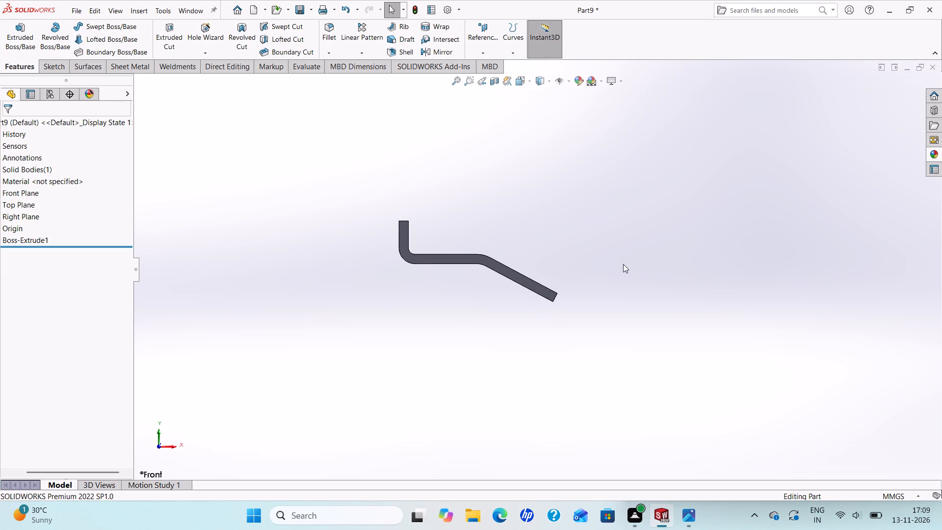
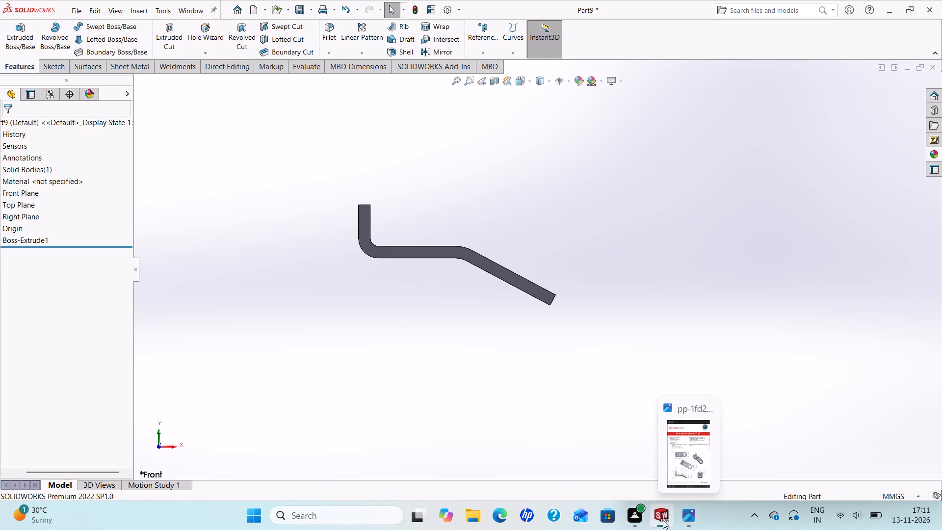
Consult the Practice Problem 7.17 drawing in Photos and start a sketch on the upper face of the strap's flat middle section.
left_click_drag(683, 514, 688, 513)
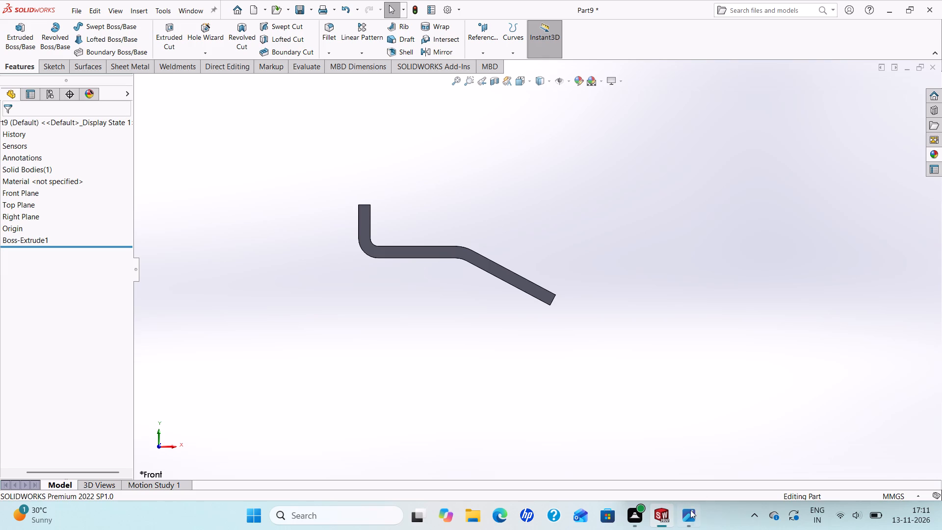
left_click(689, 516)
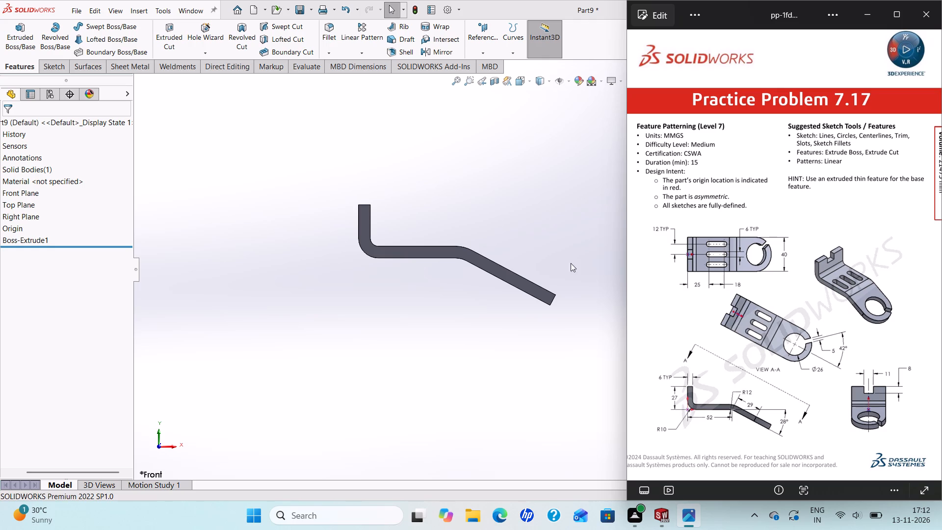
scroll(430, 236, "up", 1)
scroll(470, 240, "down", 1)
middle_click_drag(446, 247, 444, 249)
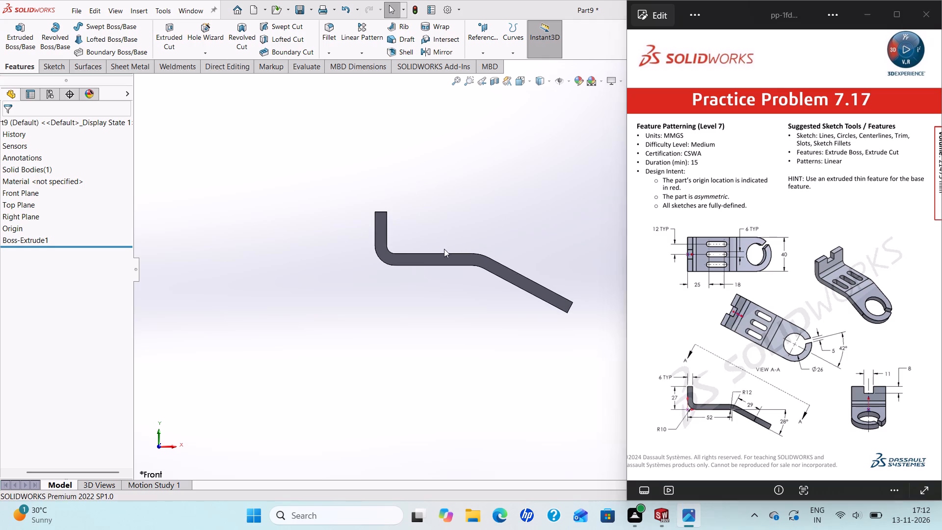
middle_click_drag(444, 249, 408, 343)
left_click(464, 253)
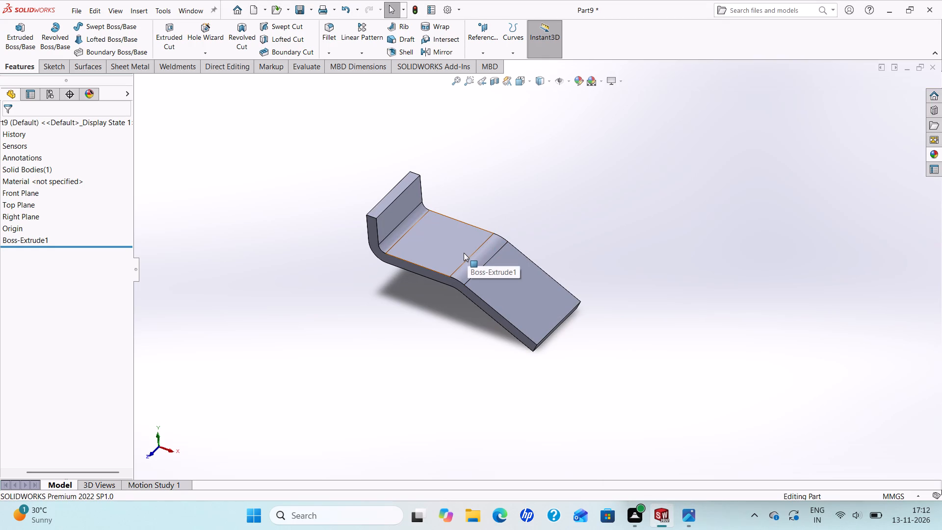
left_click(506, 226)
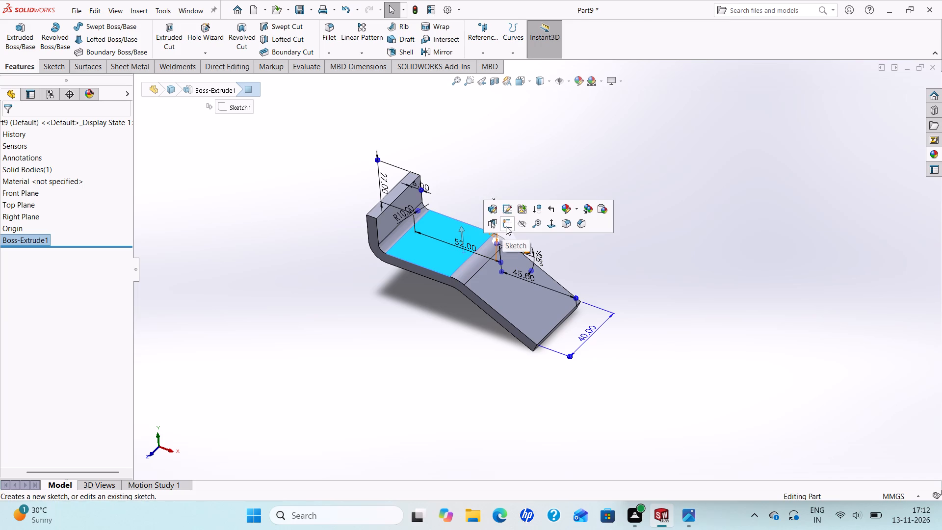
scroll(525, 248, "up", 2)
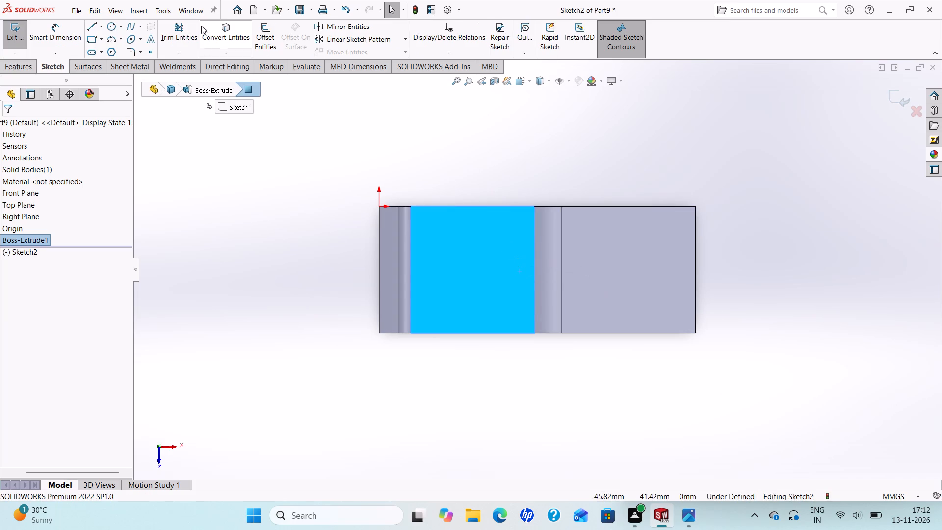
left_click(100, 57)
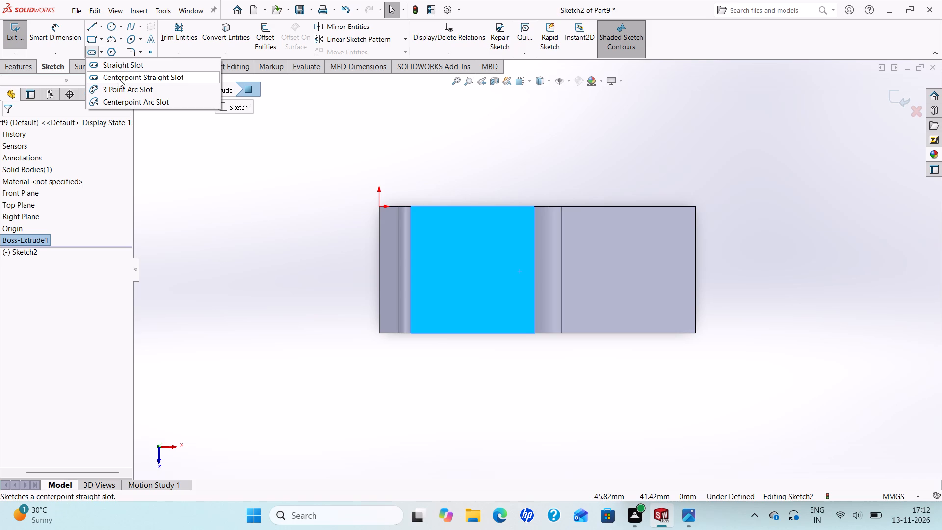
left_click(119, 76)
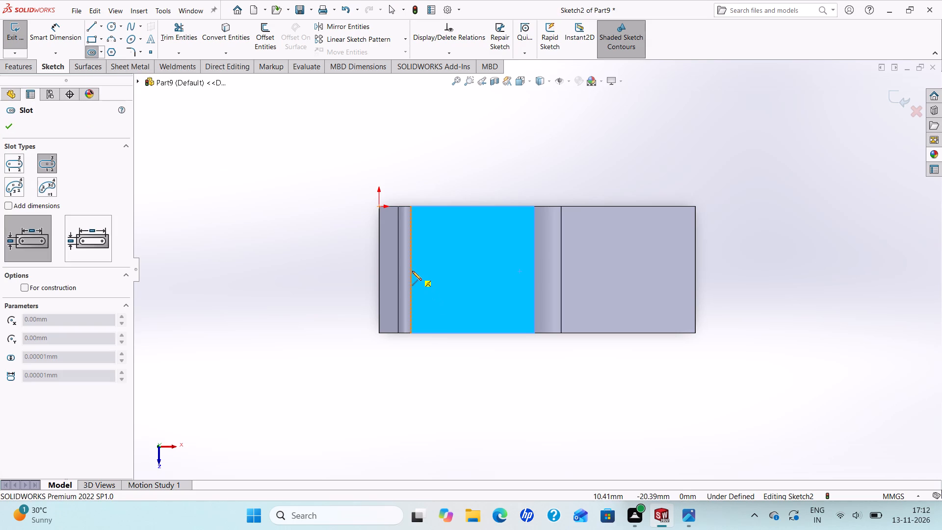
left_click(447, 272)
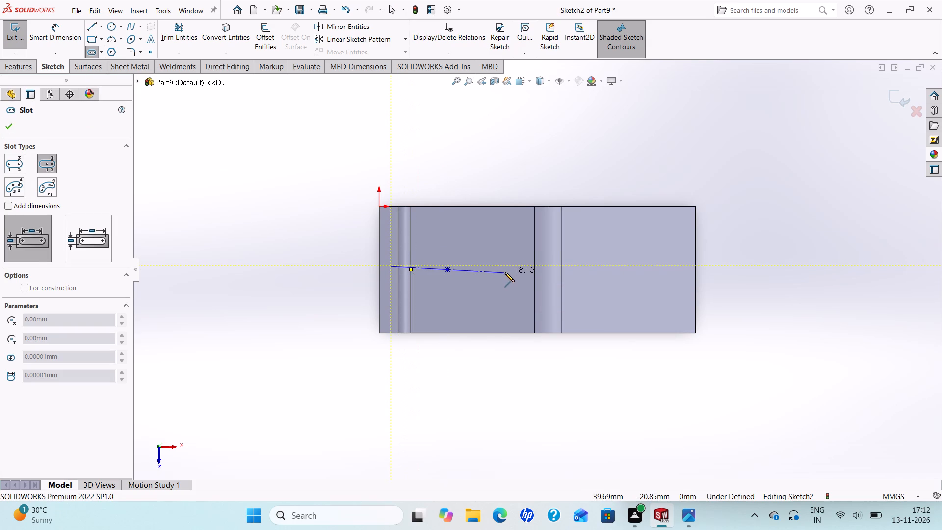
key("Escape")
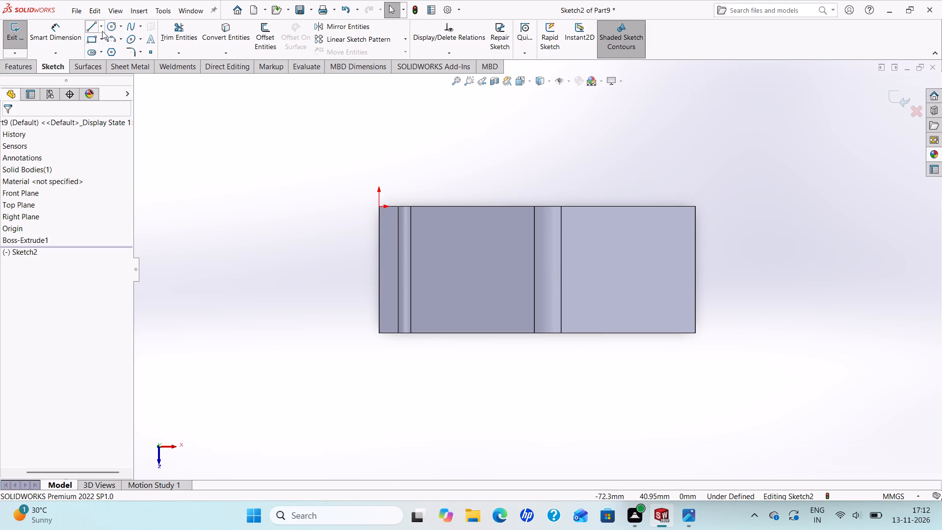
Sketch a horizontal straight slot on the middle face's centreline, about 18 mm between arc centres and about 8 mm wide.
left_click(102, 55)
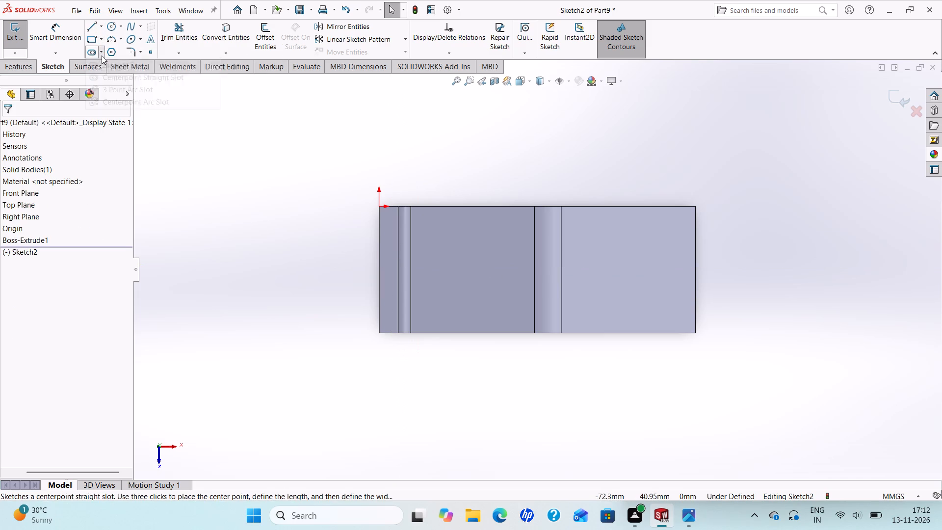
left_click(107, 67)
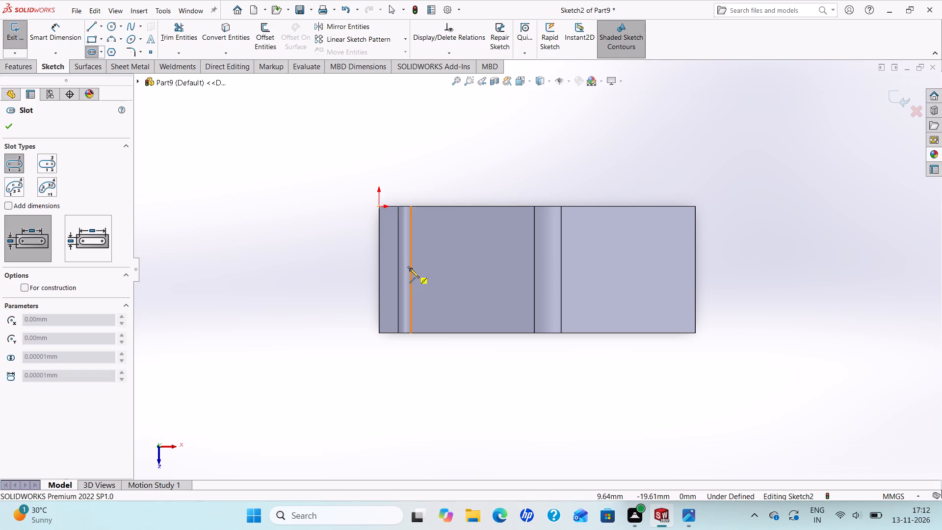
left_click(435, 268)
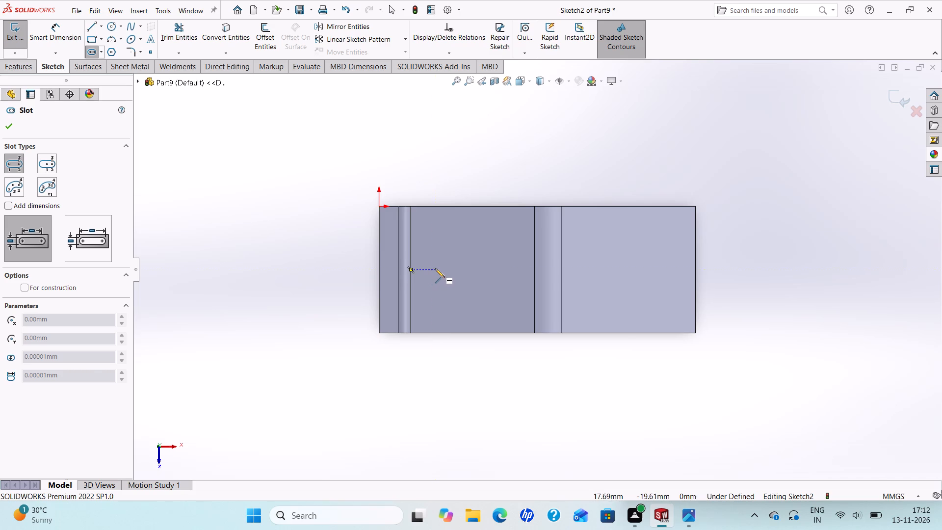
left_click(492, 271)
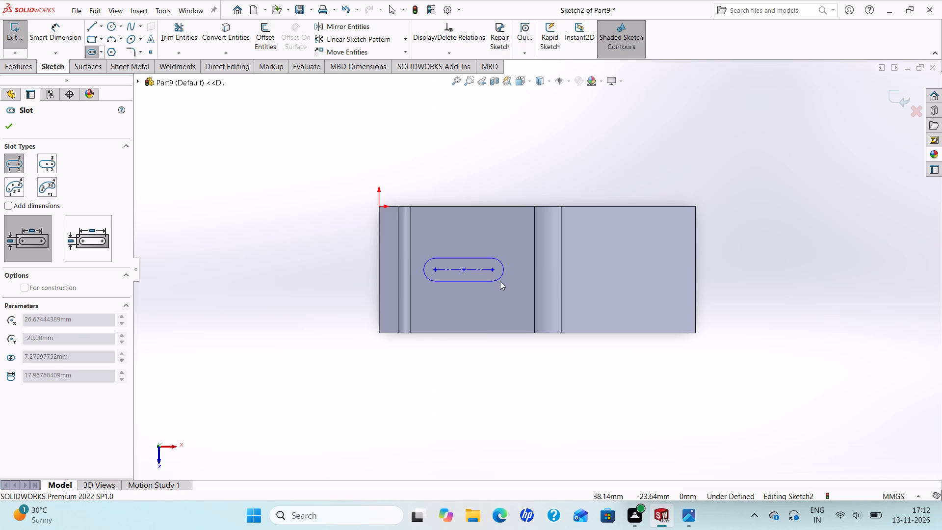
left_click(500, 282)
right_click(500, 282)
left_click(535, 292)
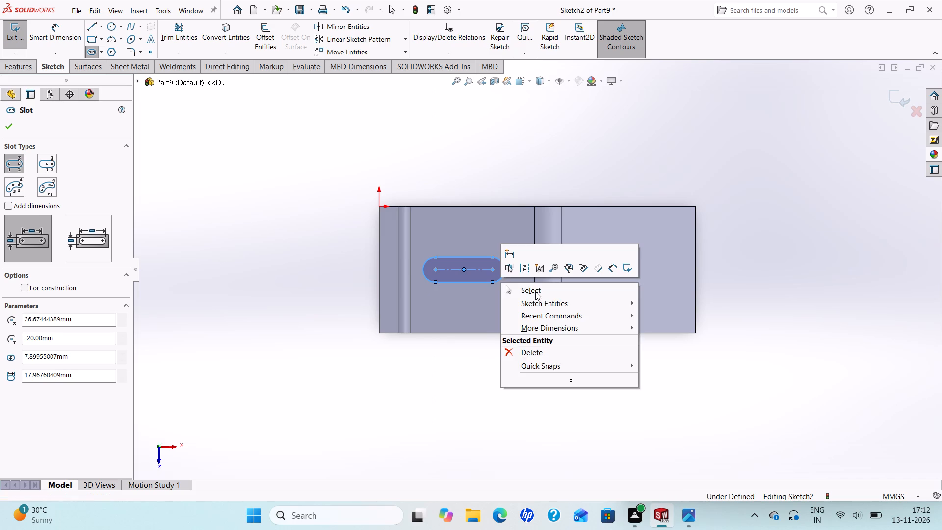
Check the slot sizes in the reference drawing and dimension the slot's centre-to-centre length as 18 mm.
scroll(530, 288, "up", 1)
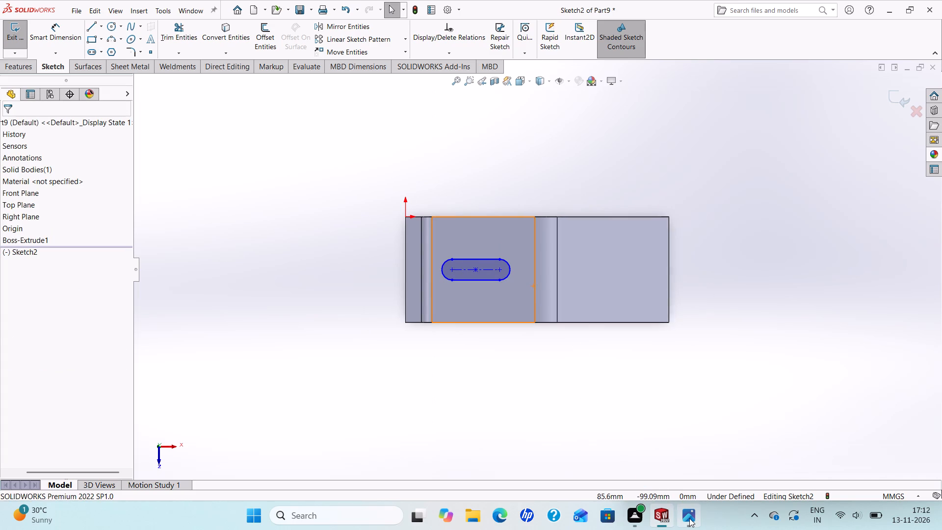
left_click(689, 518)
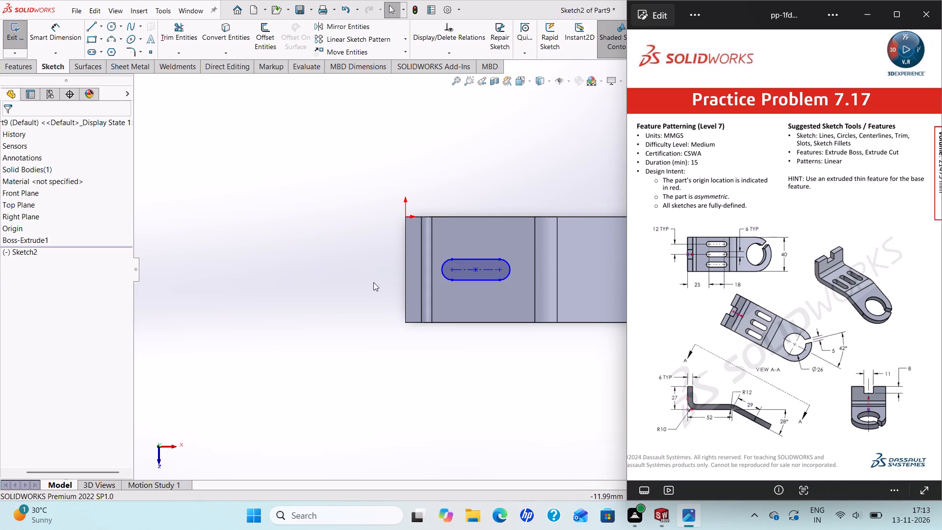
left_click(52, 38)
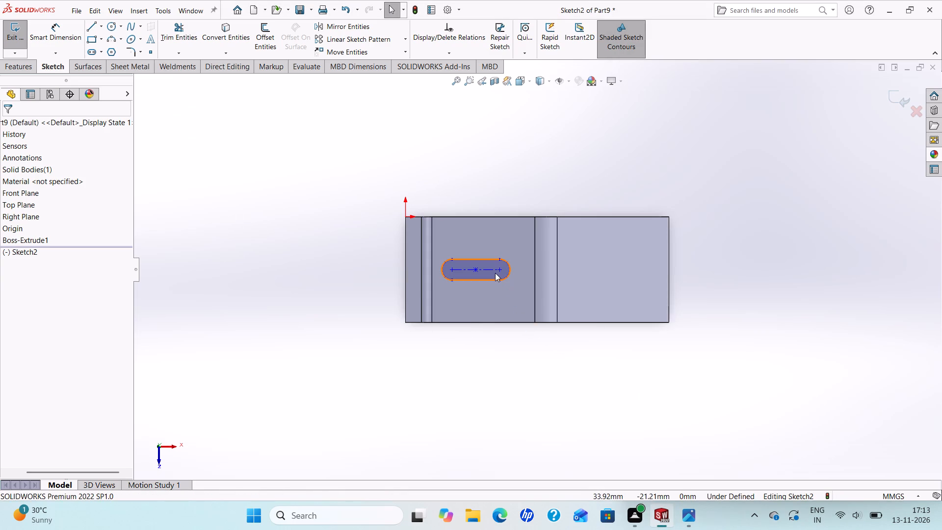
left_click(491, 269)
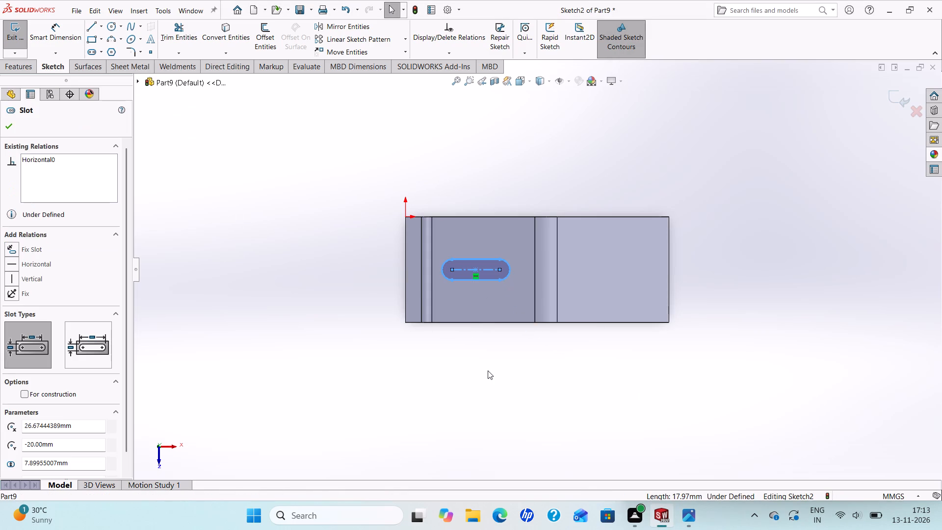
key("Escape")
key("Escape")
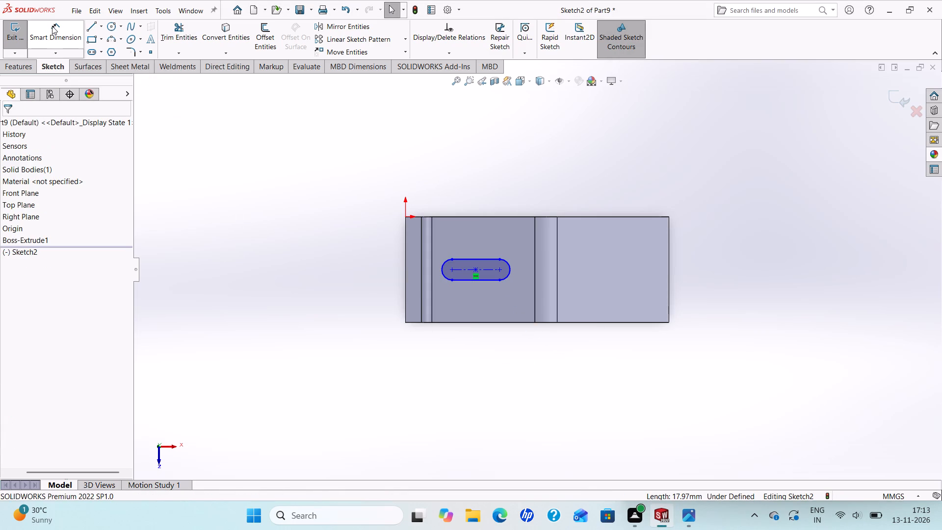
left_click(52, 26)
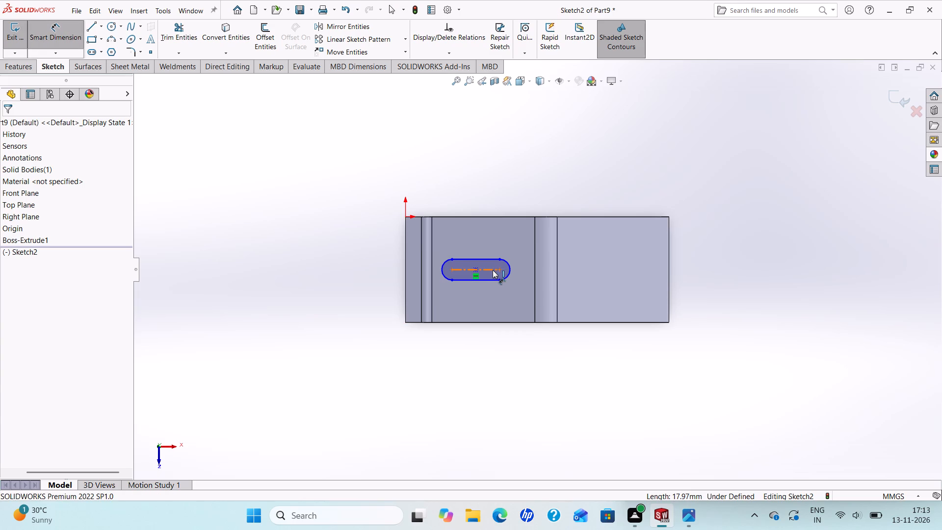
left_click(493, 270)
left_click(465, 365)
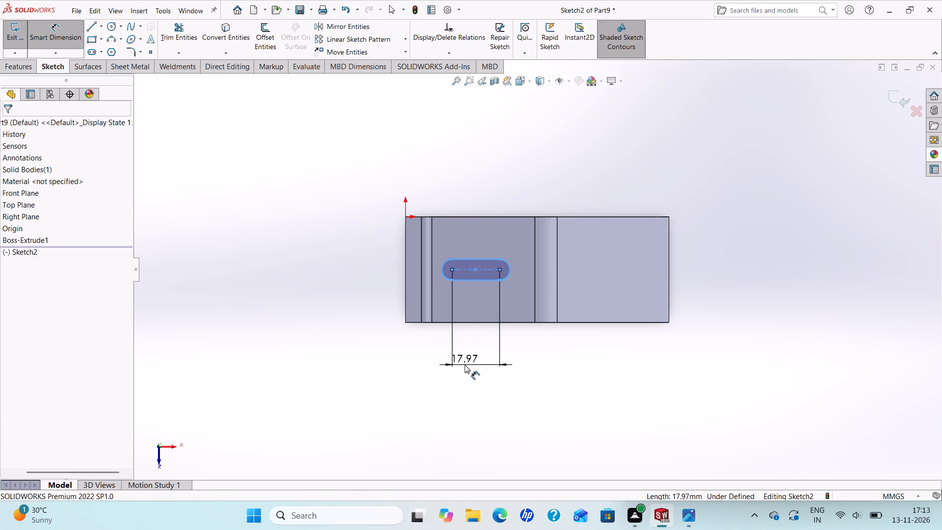
type("18")
key("Return")
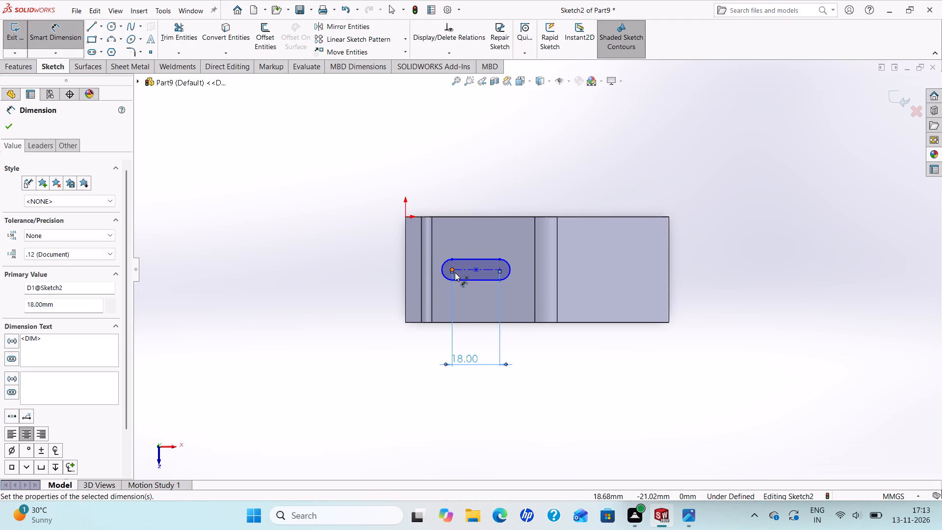
Dimension the distance from the strap's outer edge at the upright end to the slot's nearer arc centre as 25 mm.
left_click(693, 523)
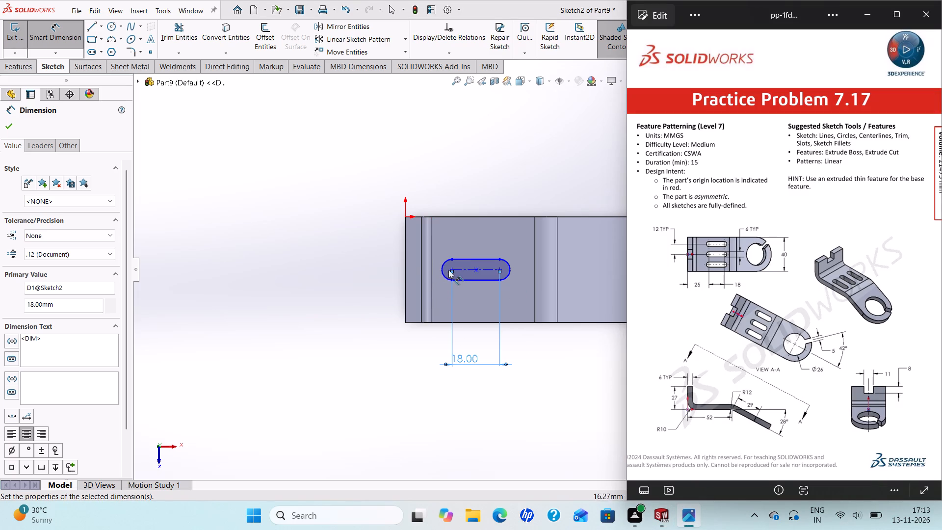
left_click(388, 291)
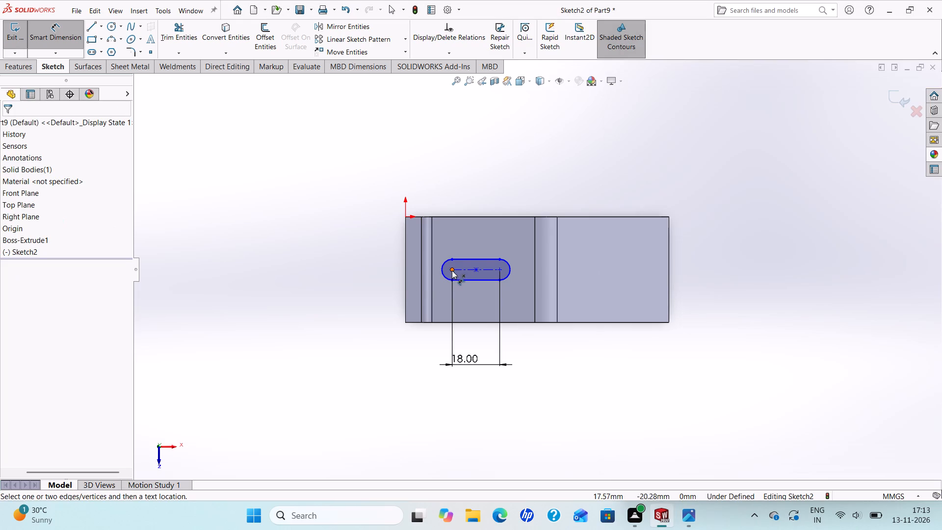
left_click(452, 270)
left_click(404, 287)
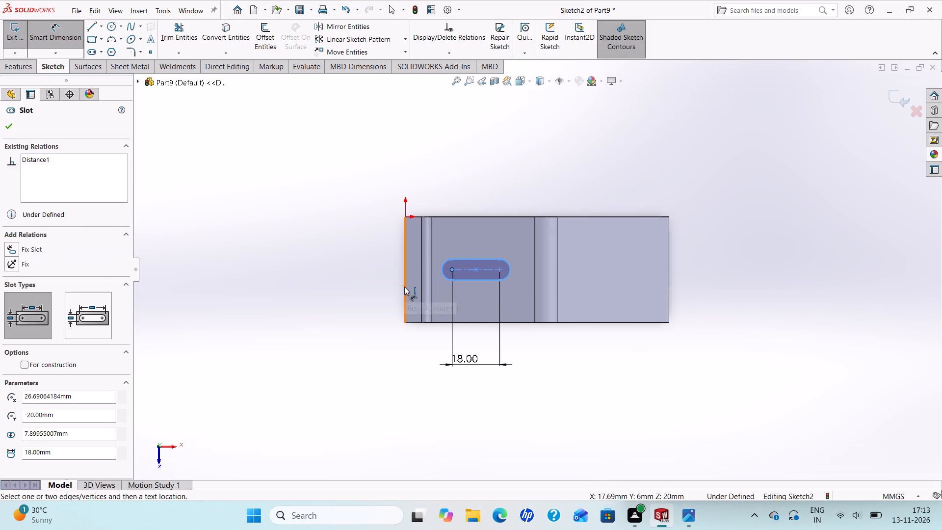
left_click(379, 366)
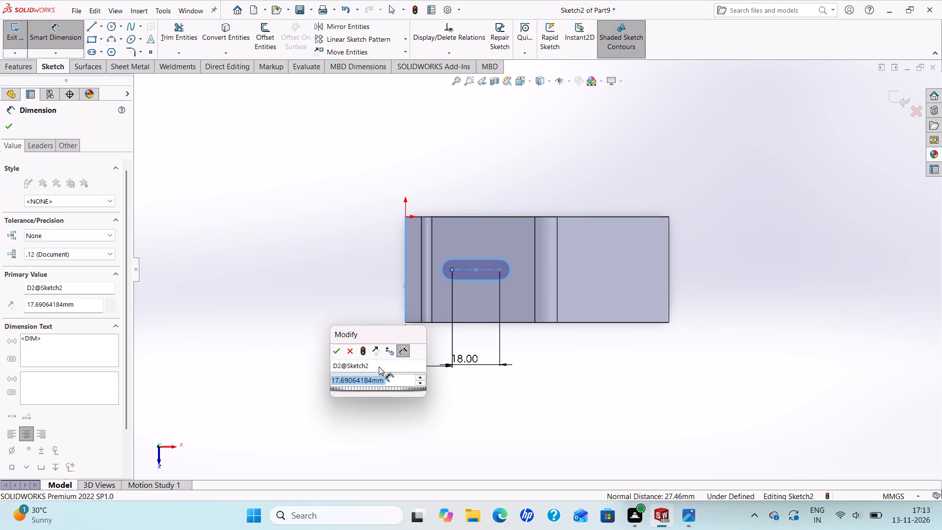
type("25")
key("Return")
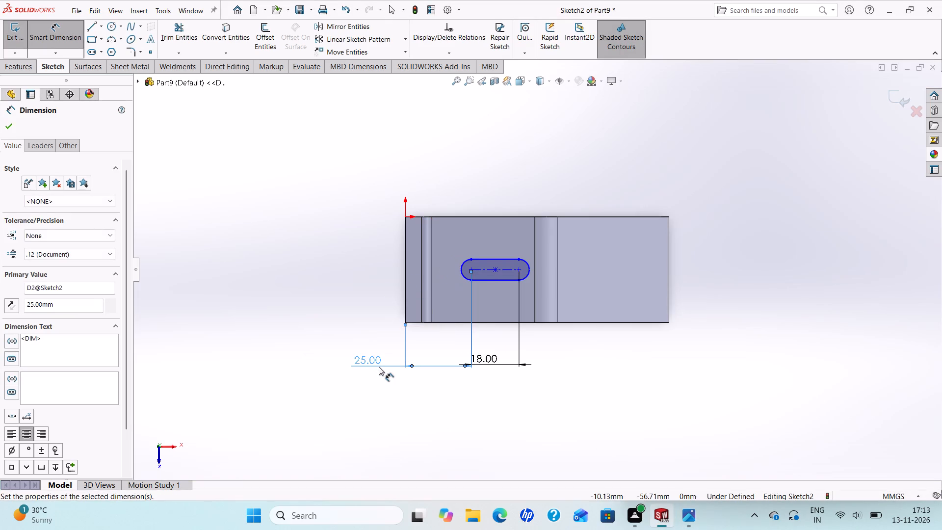
Dimension the slot's width between its two straight sides as 6 mm and finish dimensioning.
scroll(581, 256, "up", 2)
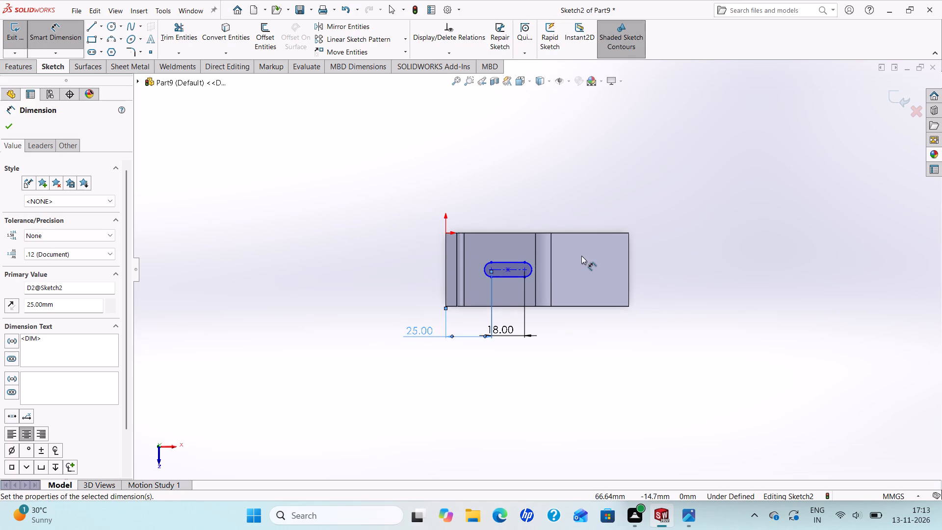
scroll(570, 262, "down", 2)
left_click(498, 257)
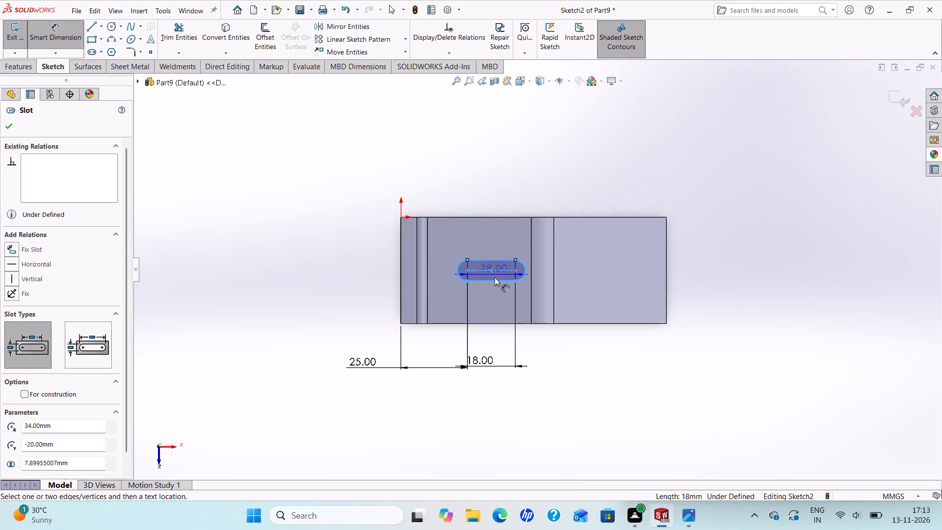
left_click(495, 278)
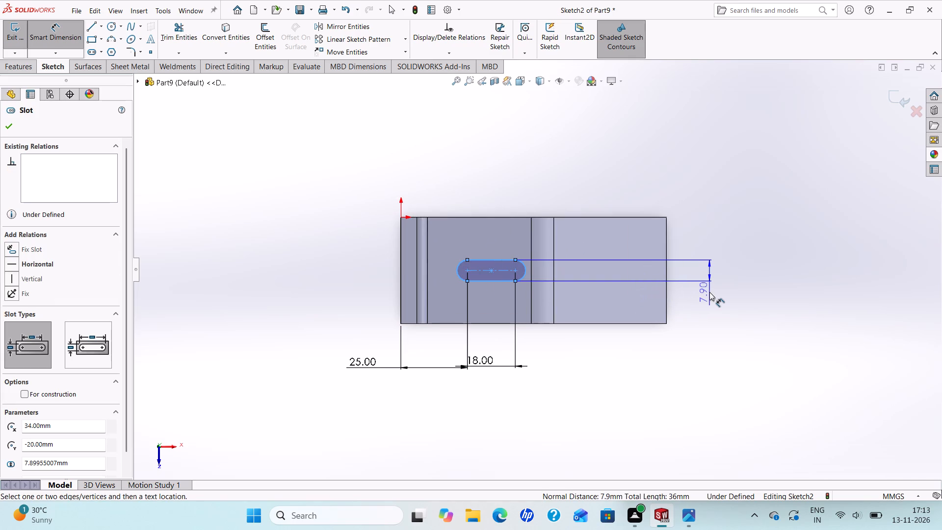
left_click(709, 292)
key("6")
key("Return")
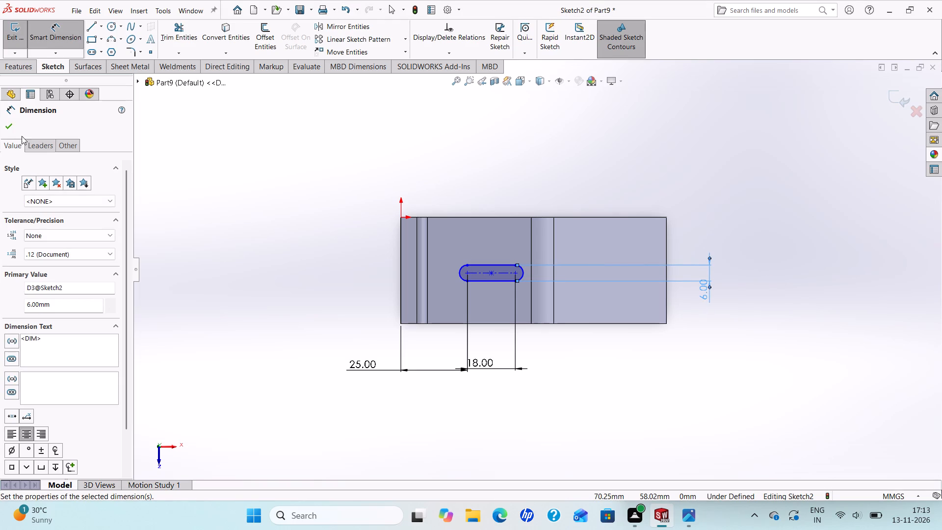
left_click(5, 131)
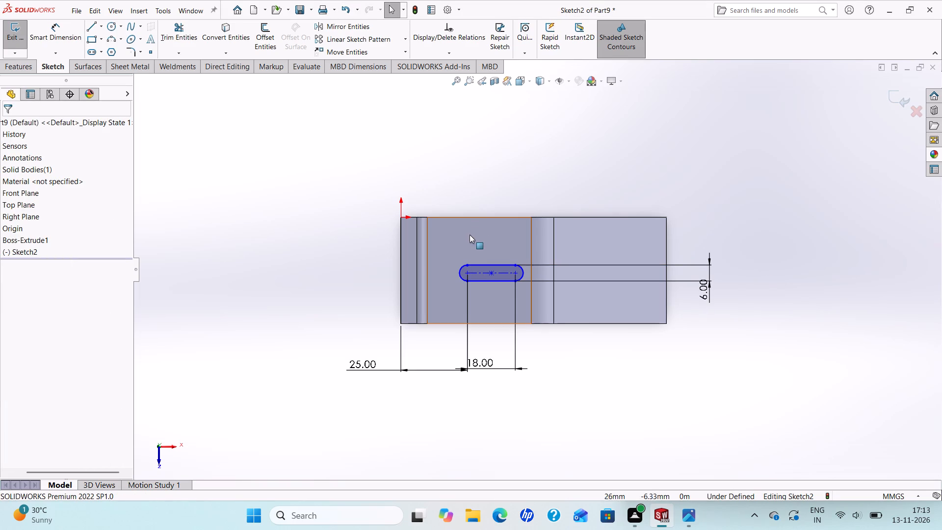
Sketch a second horizontal straight slot between the first slot and the origin-side long edge, about 18 mm between arc centres and about 7.6 mm wide.
scroll(661, 246, "up", 1)
scroll(661, 246, "down", 2)
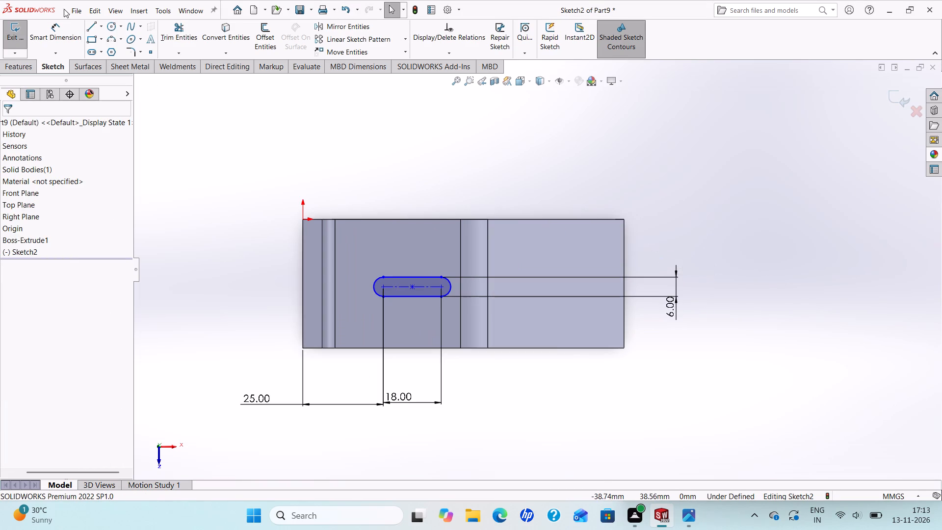
left_click(100, 53)
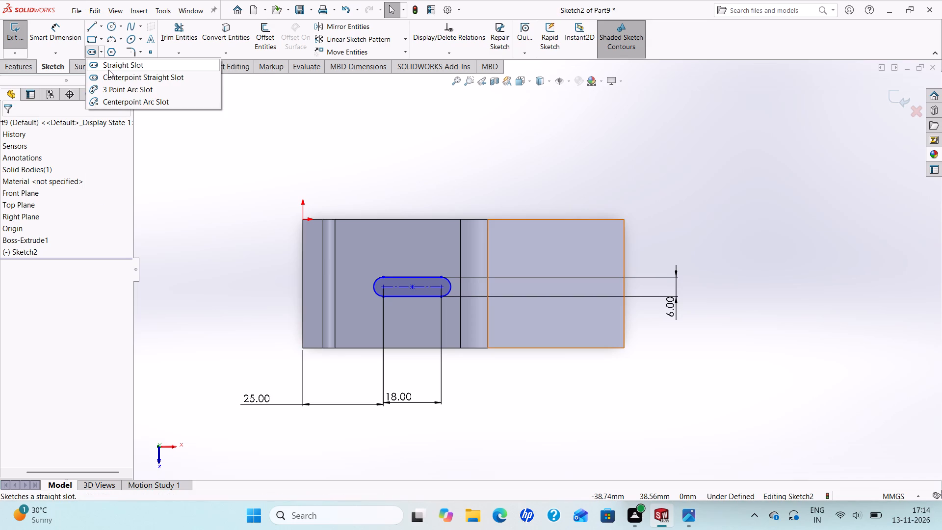
left_click(110, 67)
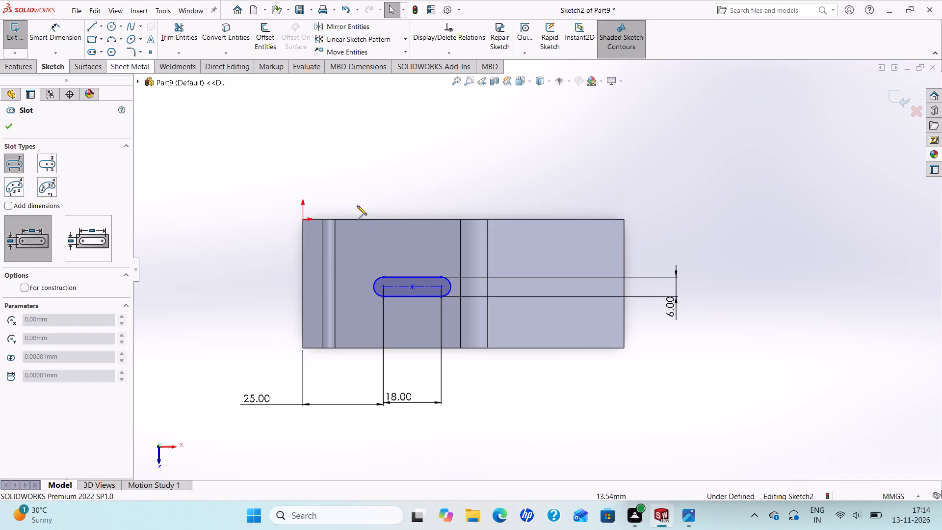
left_click(384, 249)
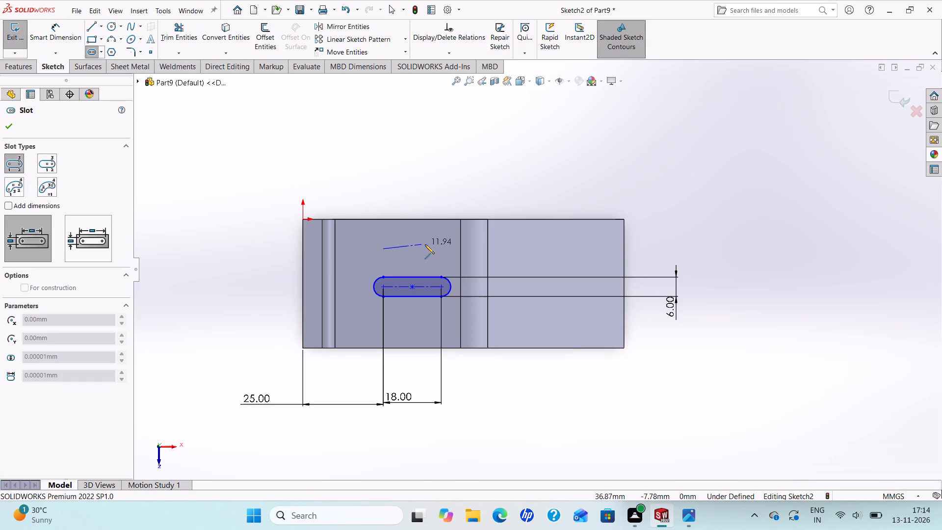
left_click(442, 250)
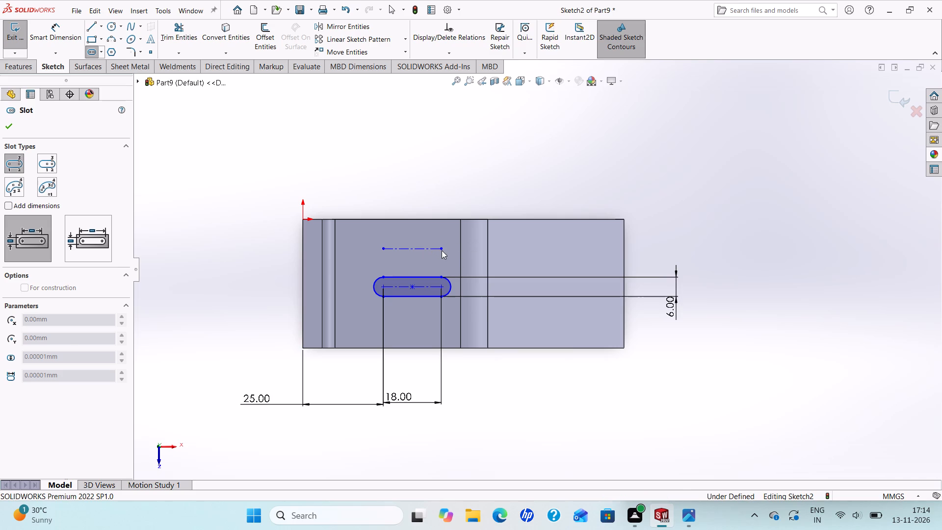
left_click(446, 261)
right_click(446, 261)
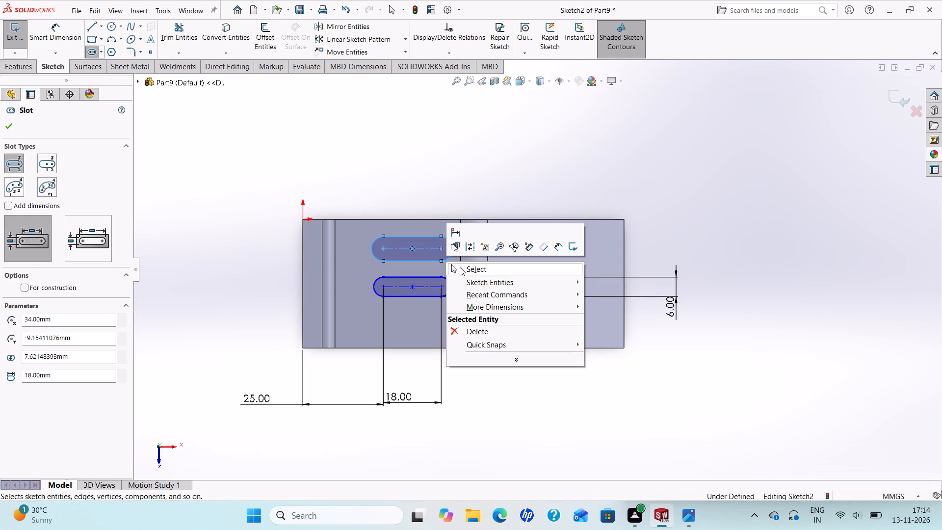
left_click(460, 267)
Dimension the second slot's centre-to-centre length as 18 mm.
left_click(49, 27)
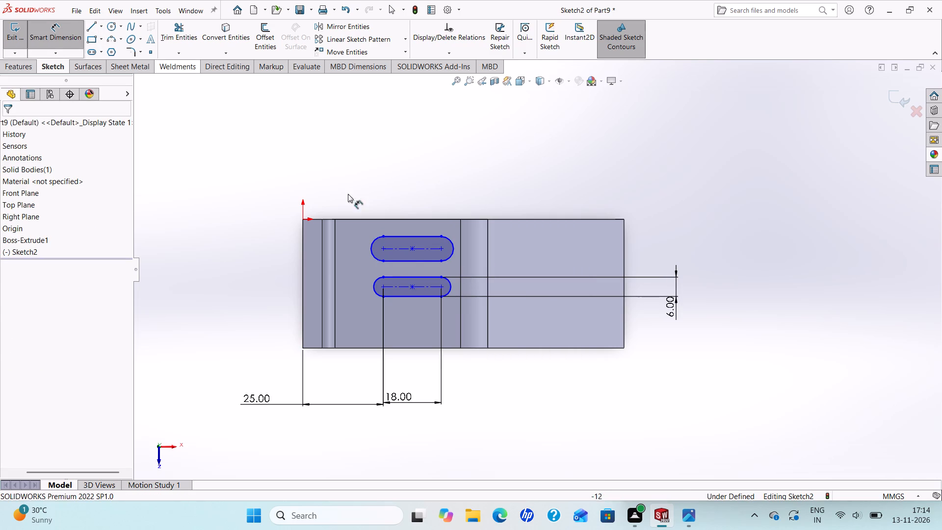
left_click(418, 249)
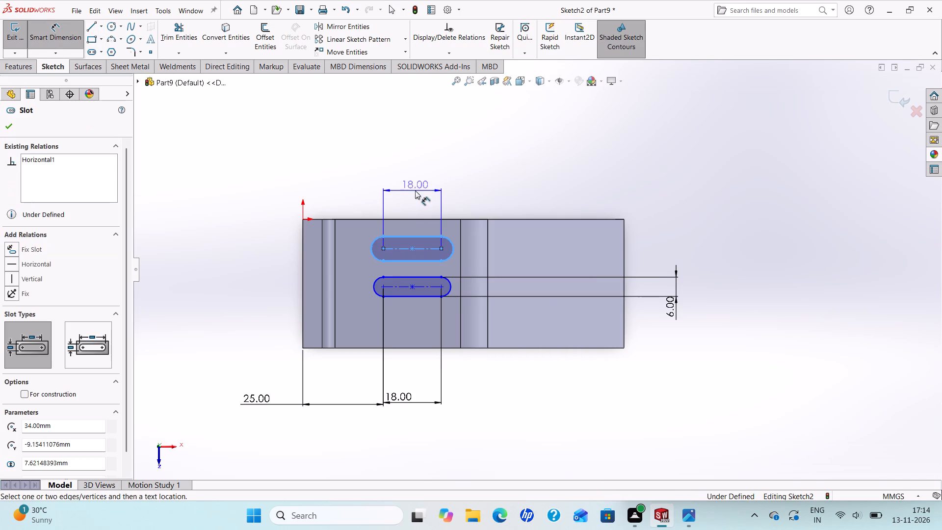
left_click(413, 184)
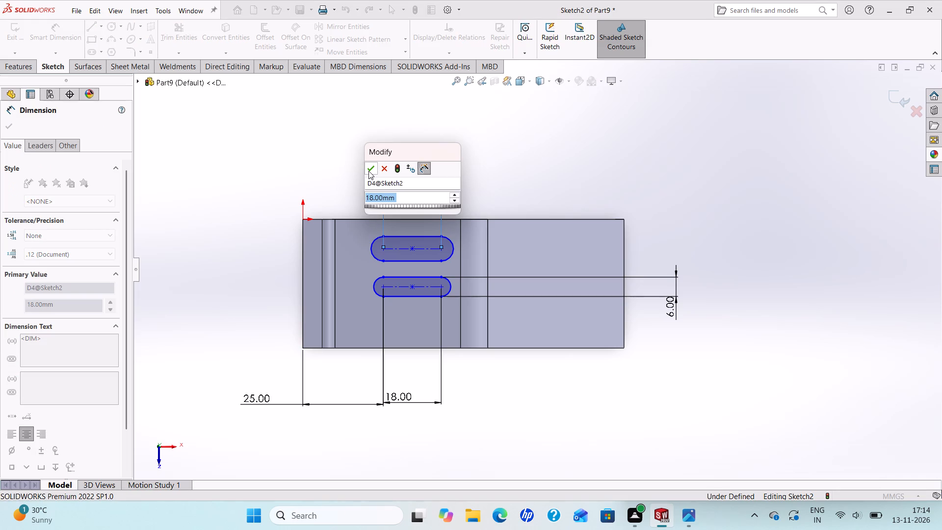
left_click(368, 171)
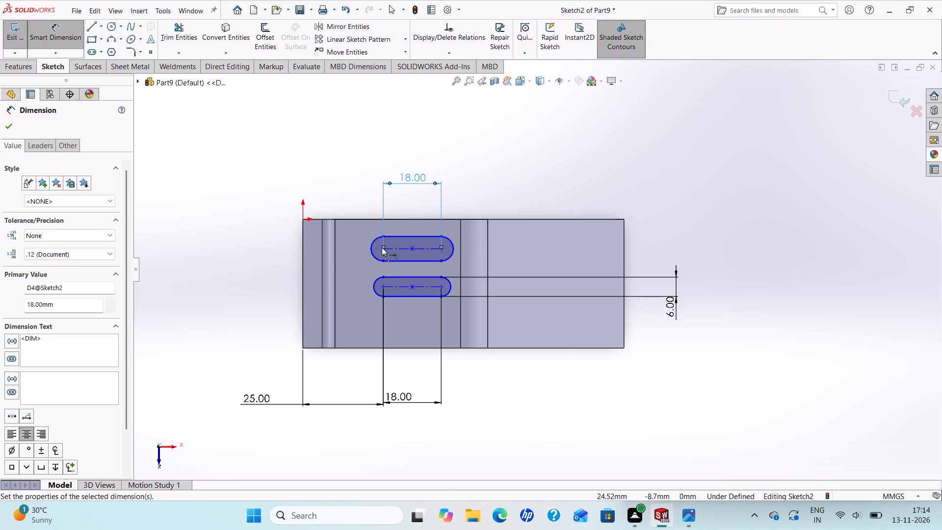
Dimension the distance from the strap's outer edge at the upright end to the second slot's nearer arc centre as 25 mm.
left_click(381, 247)
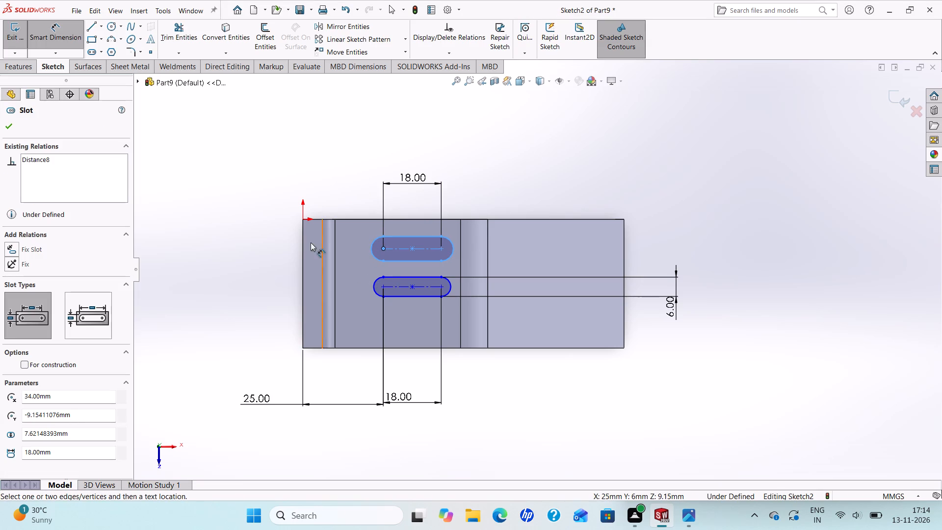
left_click(303, 239)
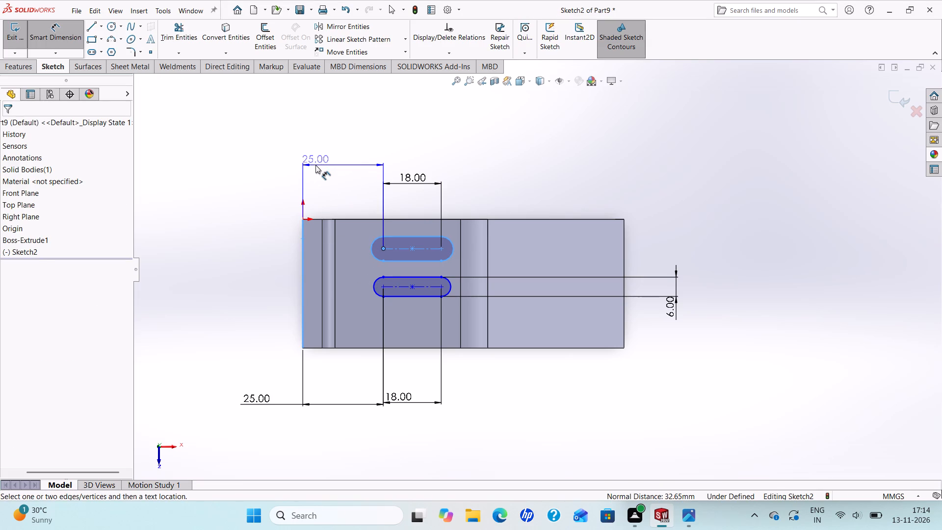
left_click(315, 165)
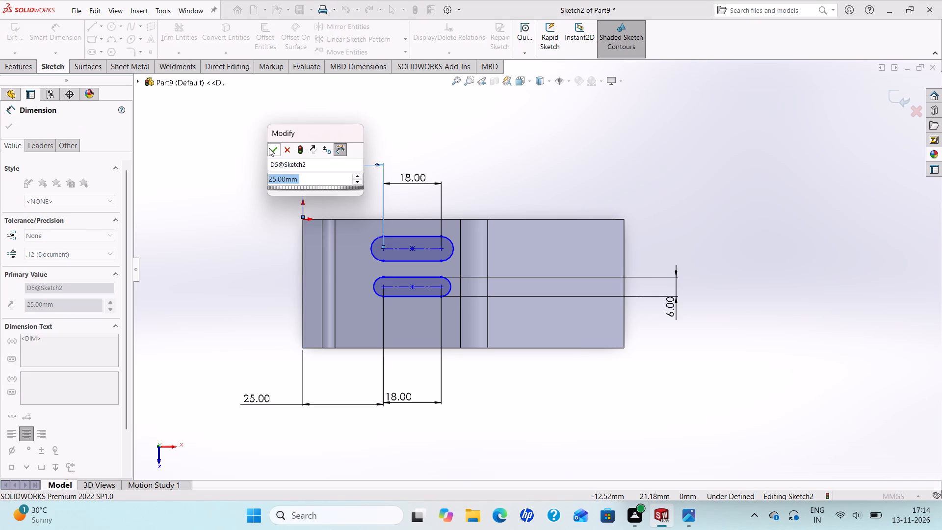
left_click(269, 148)
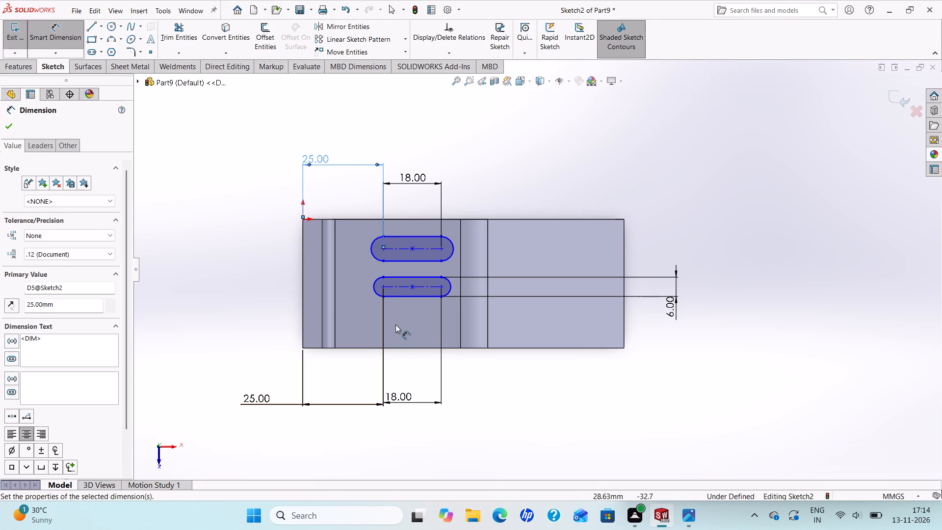
Dimension the spacing between the centrelines of the first and second slots as 12 mm.
left_click(391, 248)
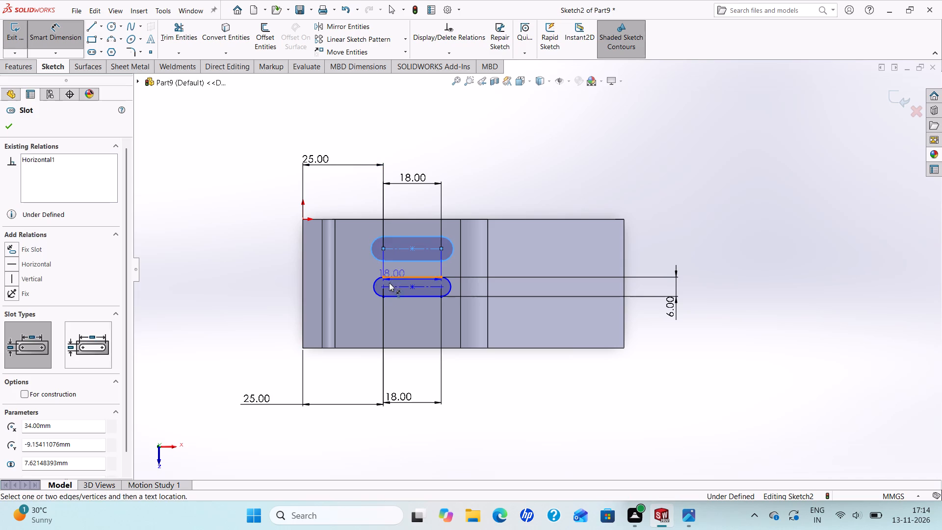
left_click(390, 288)
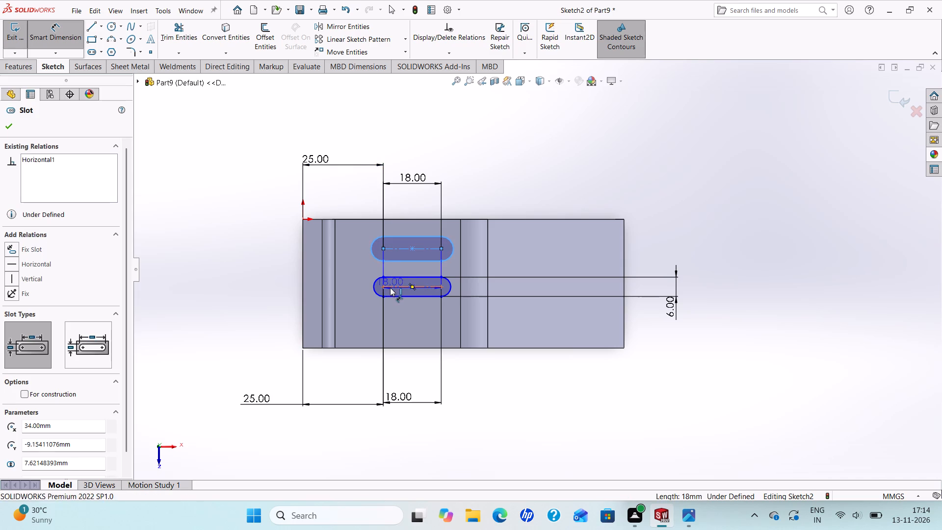
left_click(228, 264)
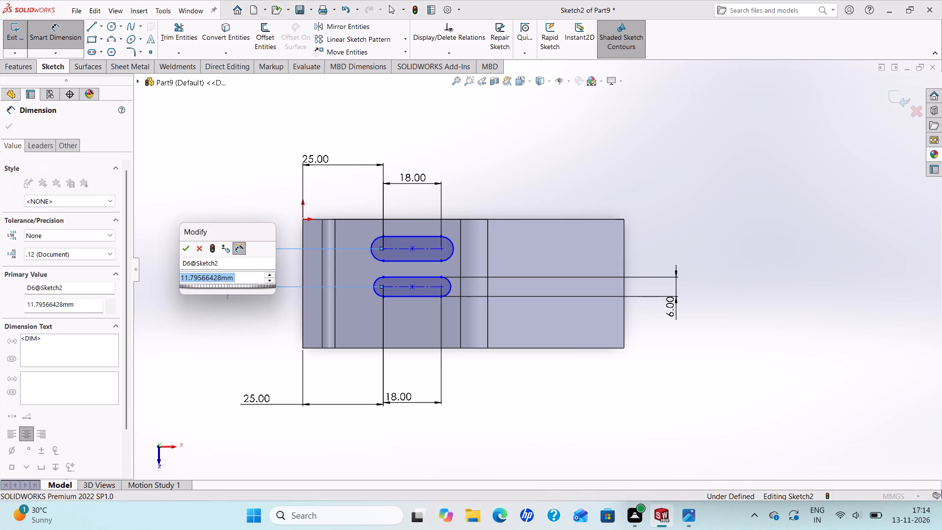
type("12")
key("Return")
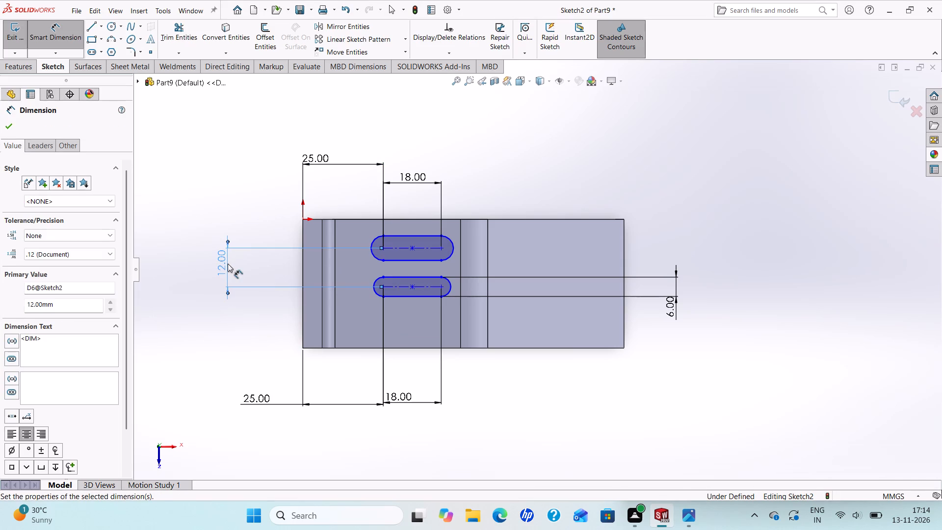
Dimension the second slot's width between its straight sides as 6 mm, consult the reference drawing's slot layout and finish dimensioning.
left_click(417, 238)
left_click(413, 259)
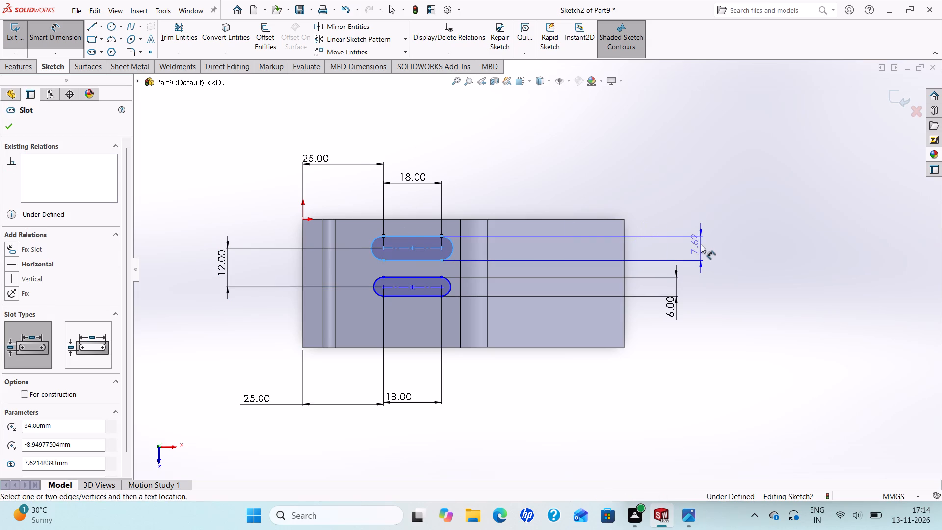
left_click(683, 243)
key("6")
key("Return")
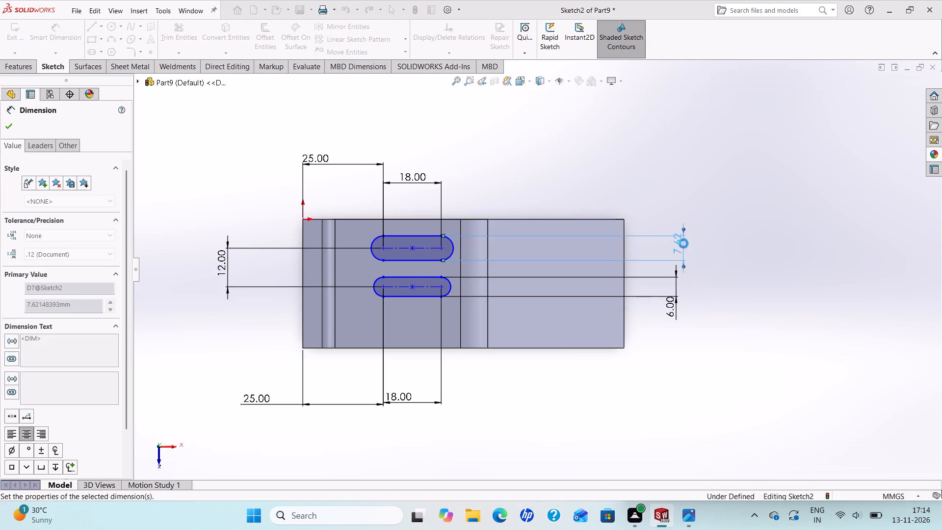
left_click(697, 516)
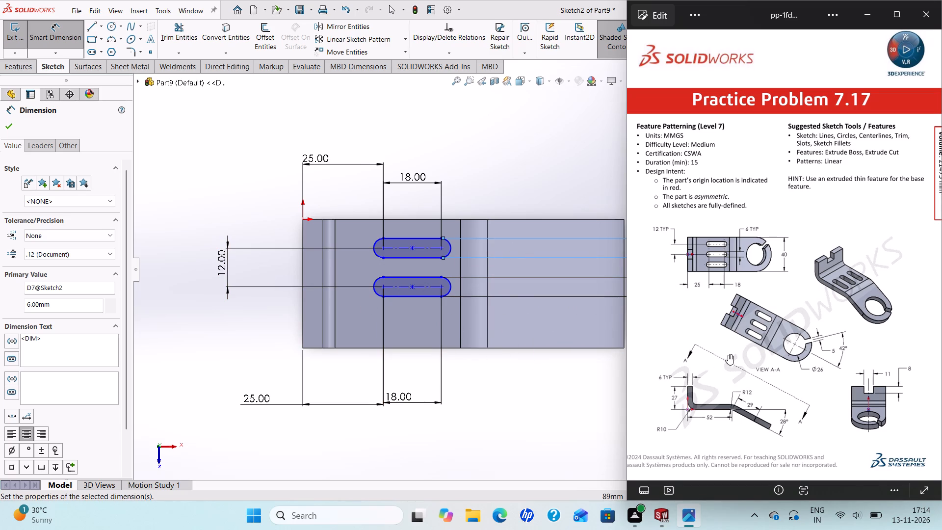
left_click(5, 127)
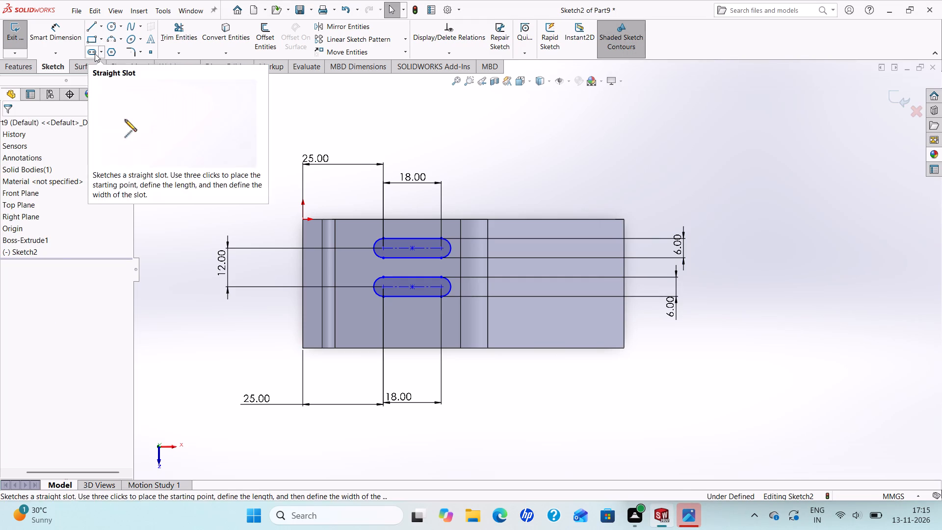
Sketch a third horizontal straight slot on the other side of the middle slot, about 18 mm between arc centres and about 6.4 mm wide.
left_click(95, 53)
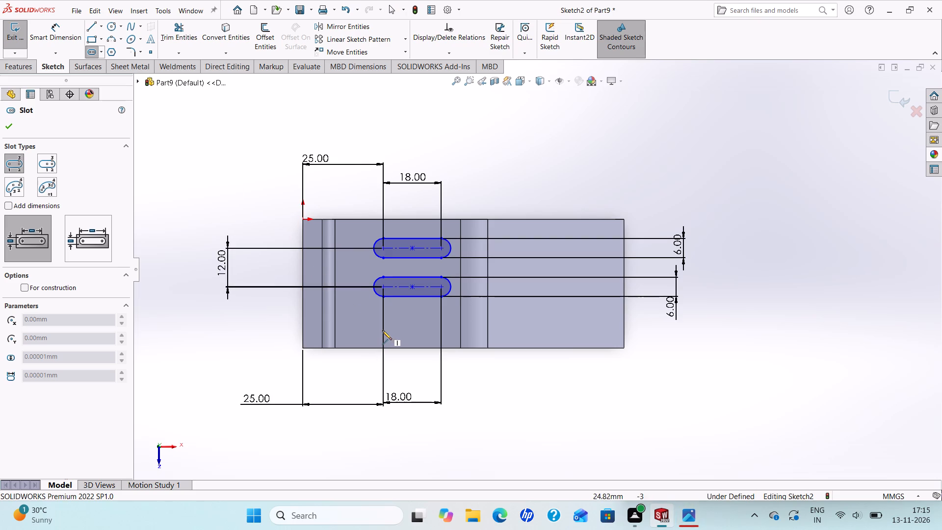
left_click(382, 330)
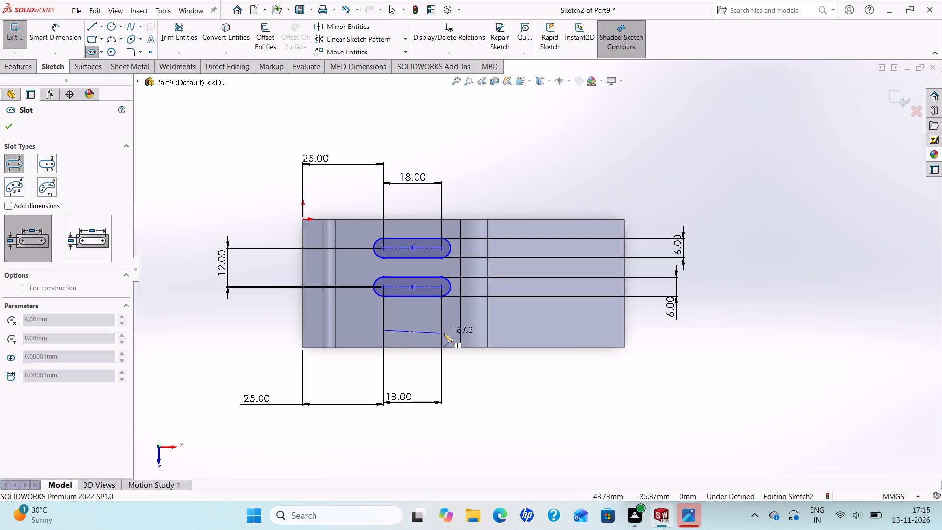
left_click(440, 330)
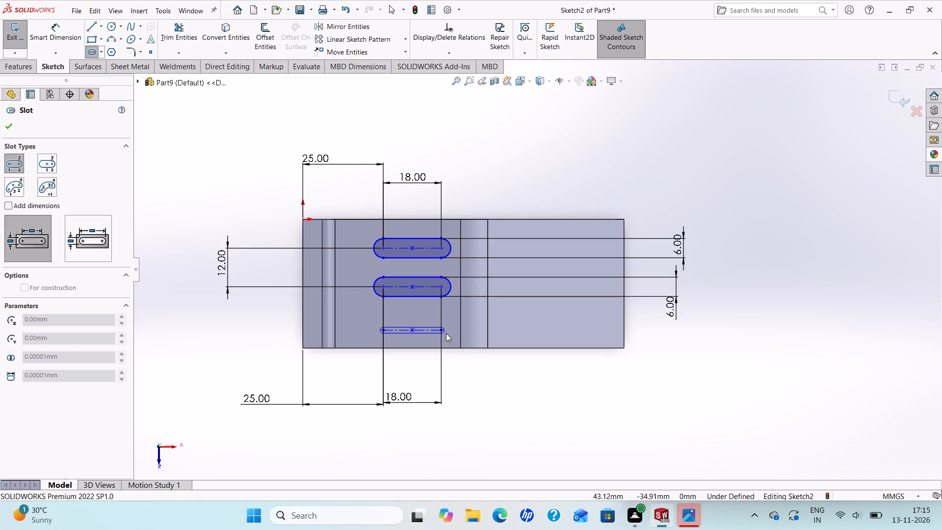
left_click(449, 341)
right_click(449, 341)
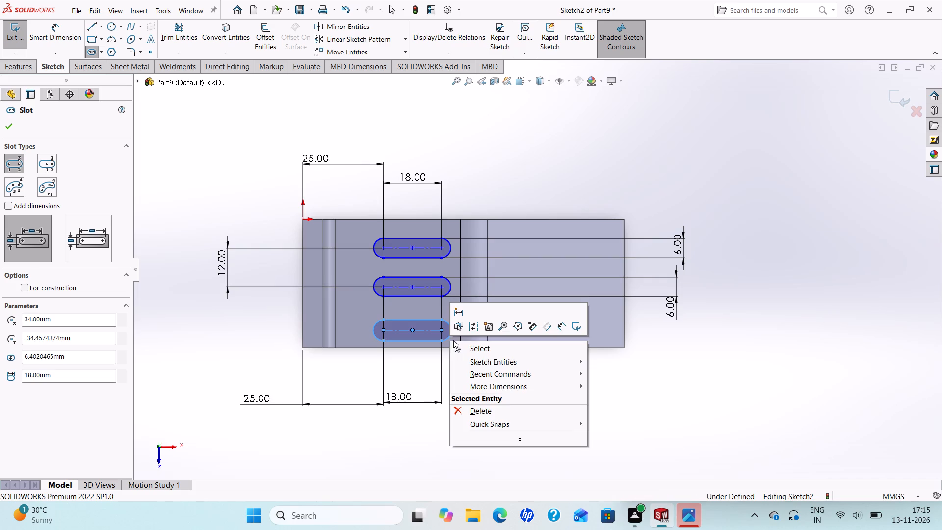
left_click(470, 349)
Dimension the third slot's width between its two straight sides as 6 mm.
scroll(463, 332, "up", 1)
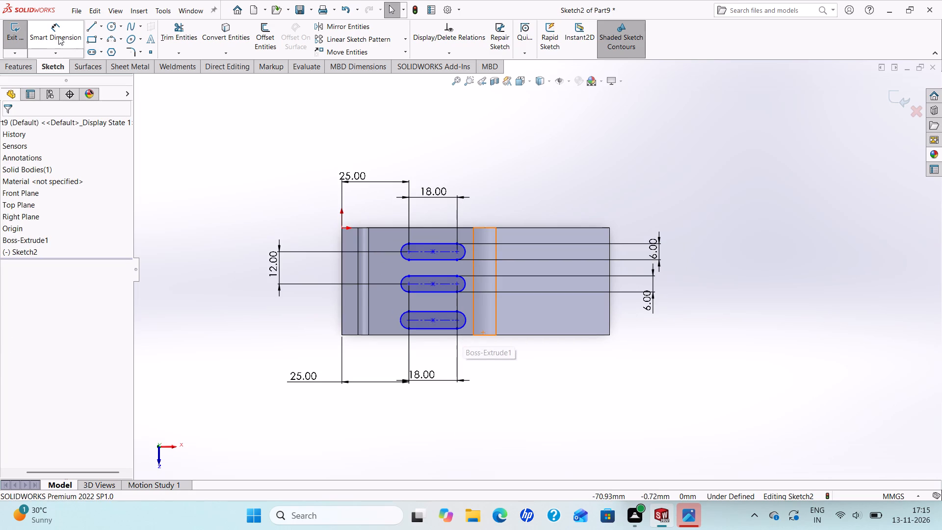
left_click(53, 31)
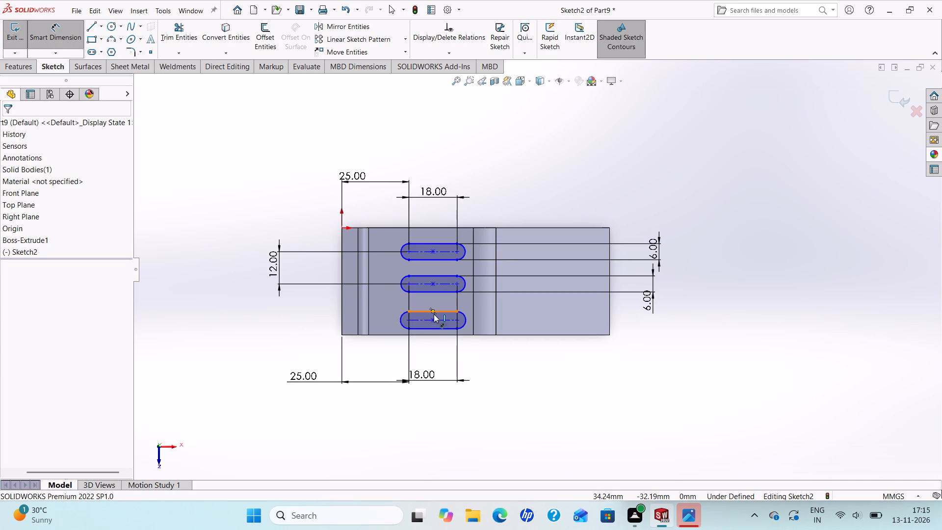
left_click(437, 312)
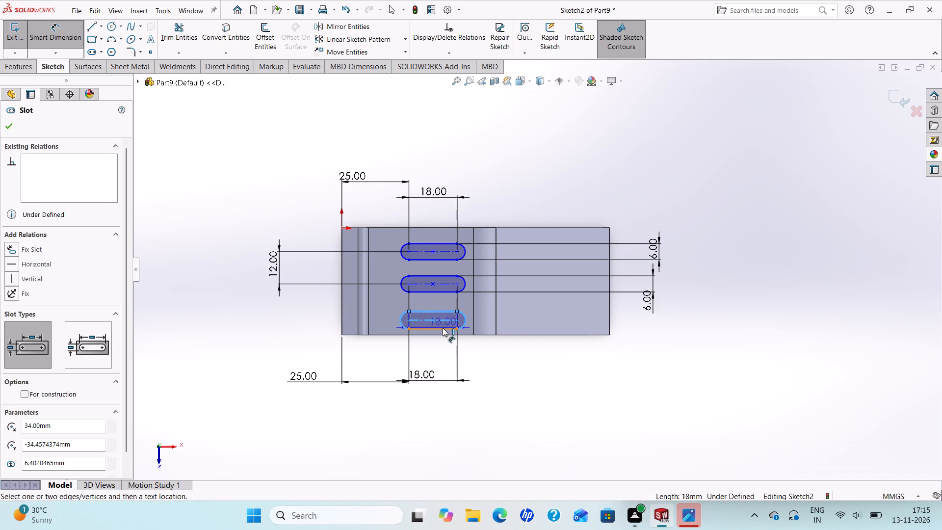
left_click(443, 328)
left_click(716, 348)
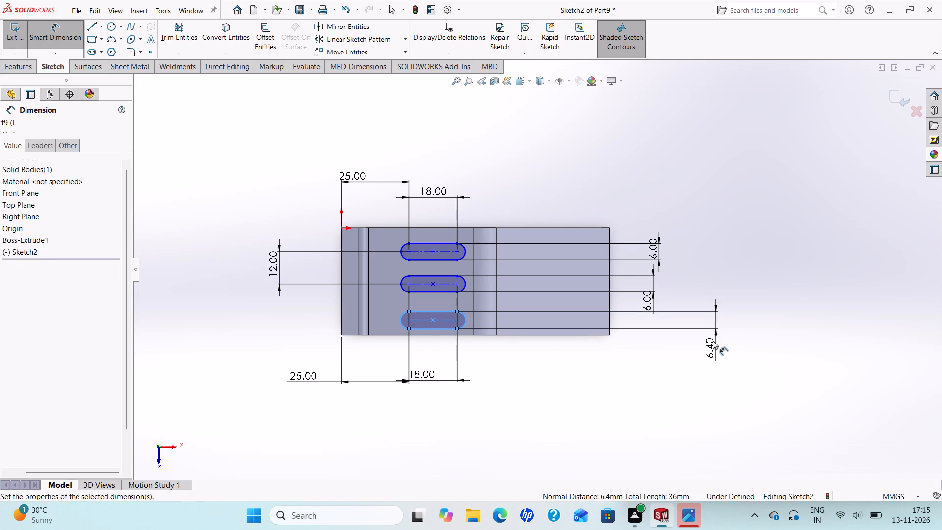
key("6")
key("Return")
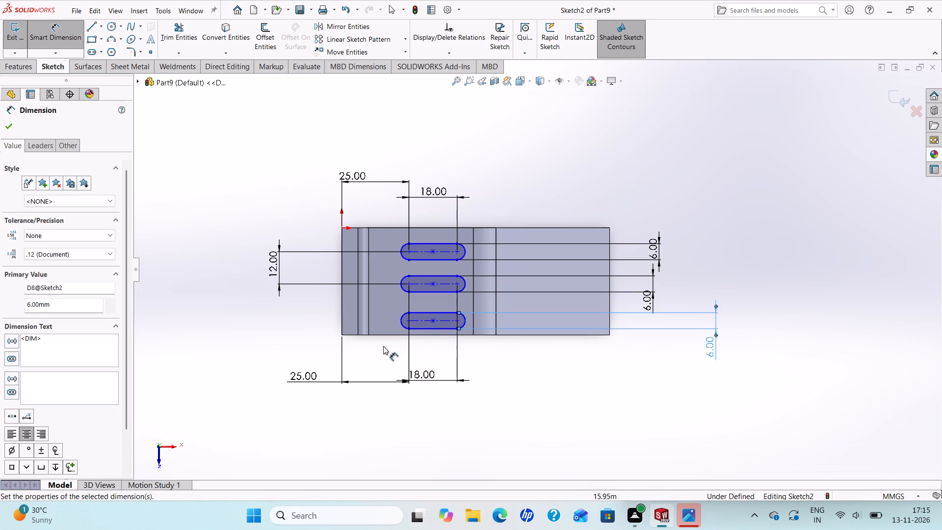
Dimension the third slot's centre-to-centre length as 18 mm.
left_click(422, 320)
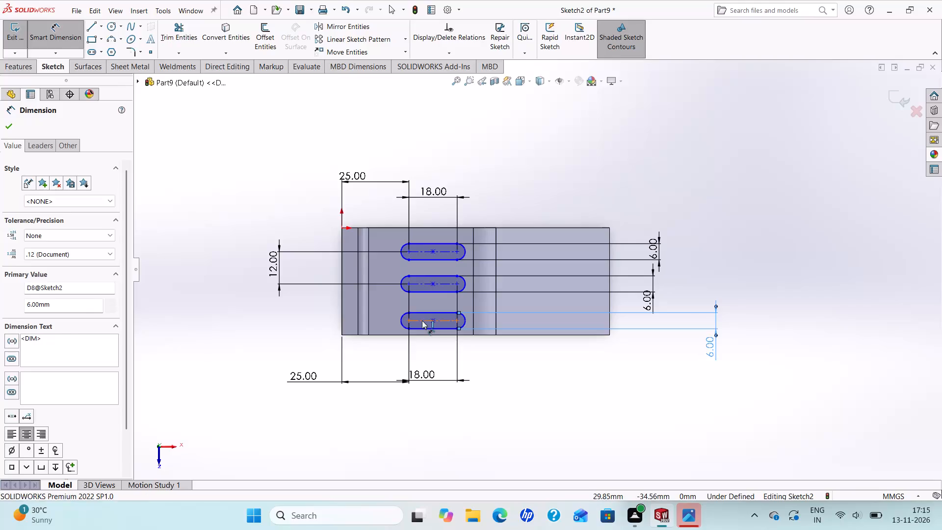
left_click(422, 359)
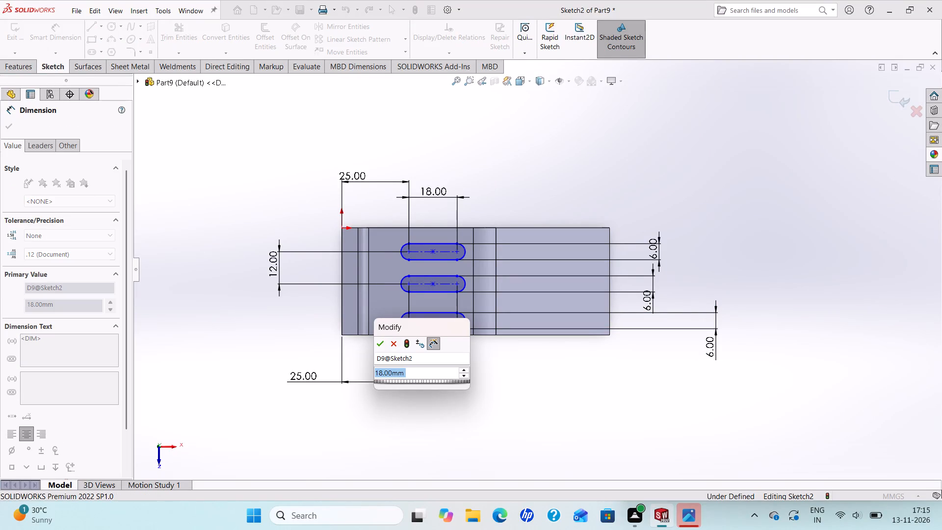
left_click(381, 343)
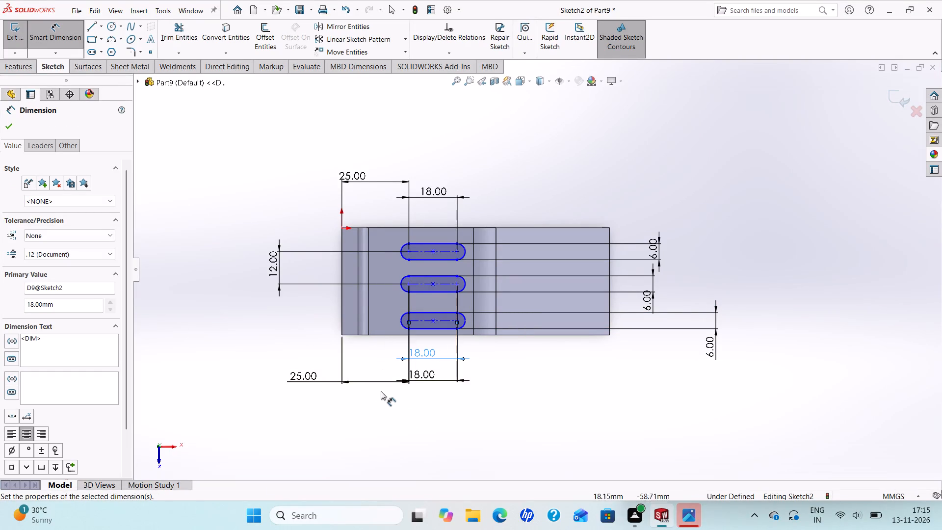
Dimension the third slot's near arc centre 25 mm from the strap's short end edge at the origin side.
left_click(410, 319)
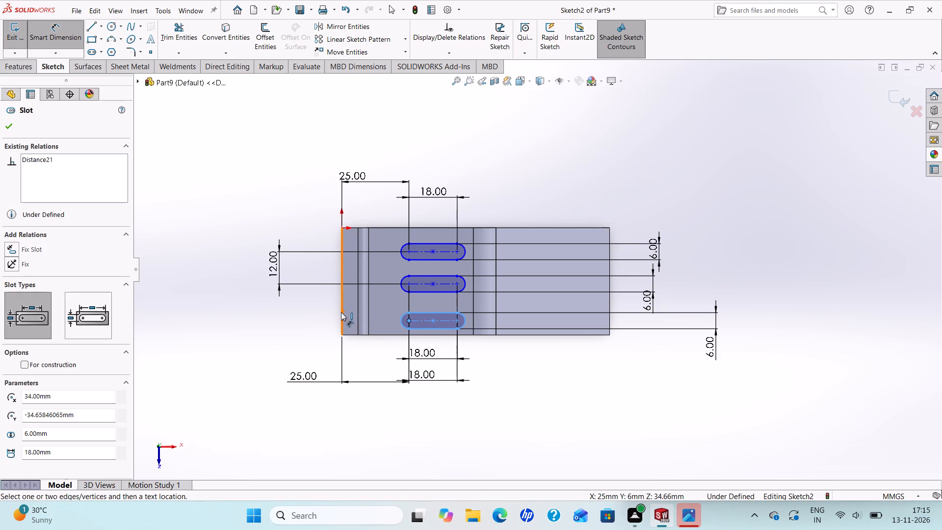
left_click(341, 312)
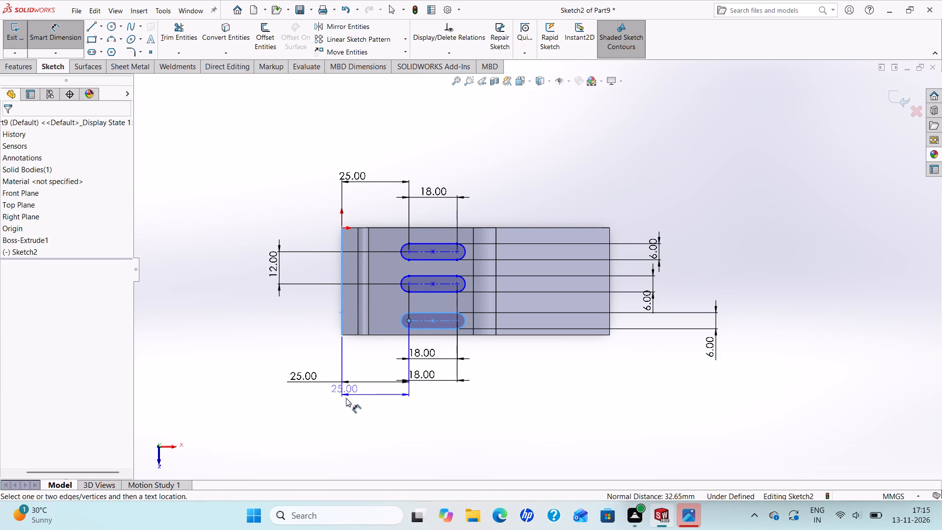
left_click(347, 401)
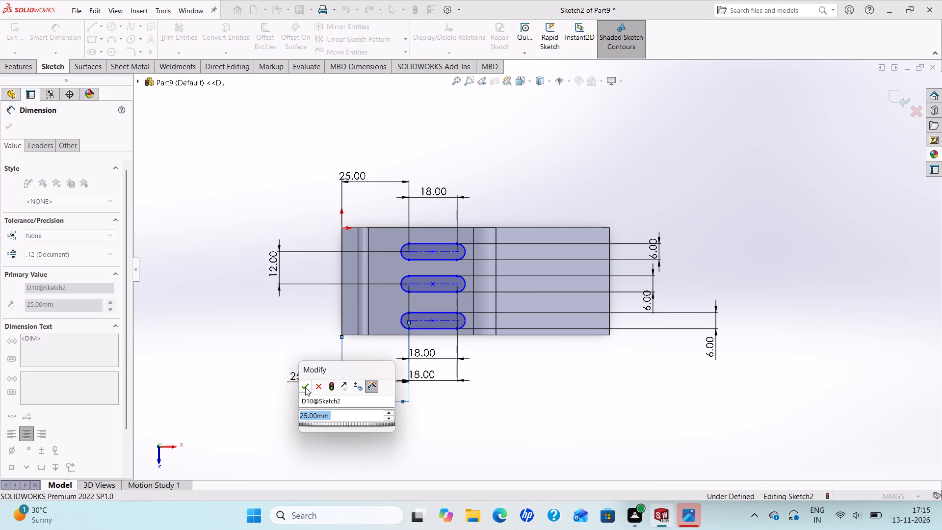
left_click(305, 387)
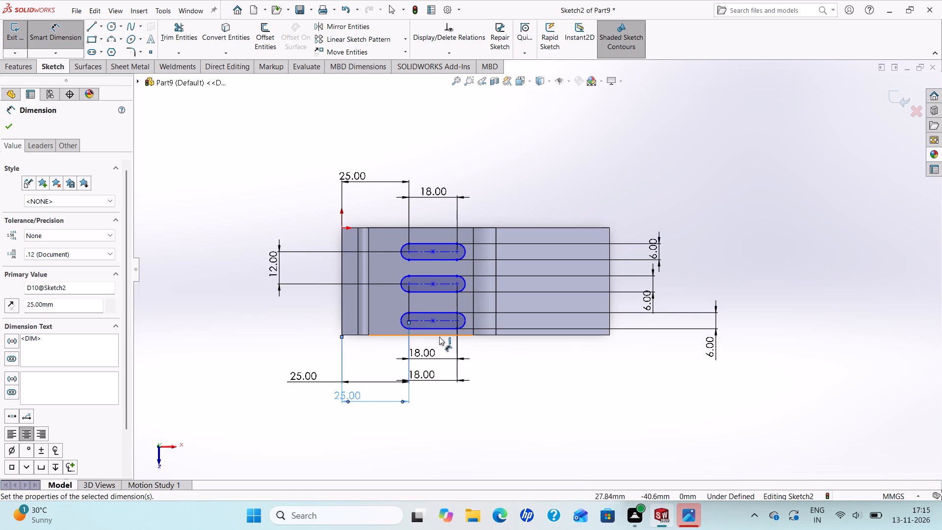
Dimension the spacing between the centrelines of the middle and third slots as 12 mm and finish dimensioning.
left_click(438, 283)
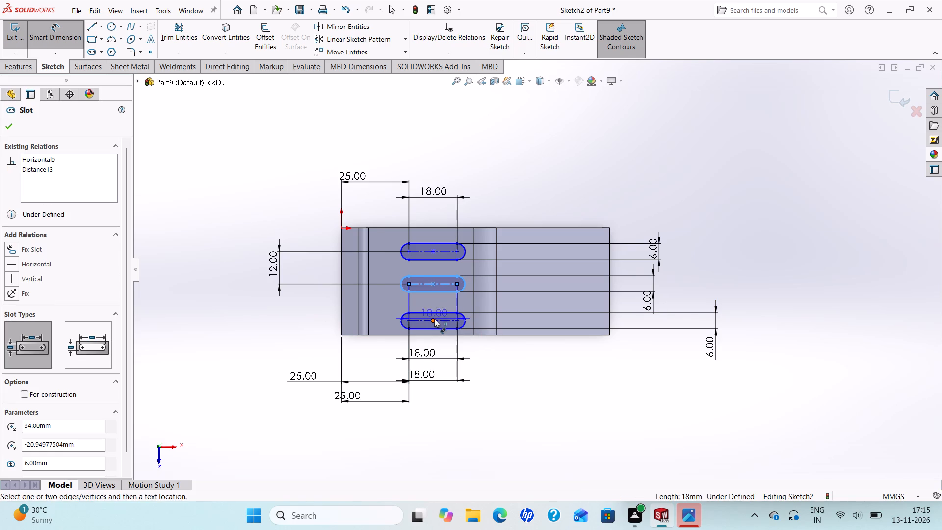
left_click(443, 323)
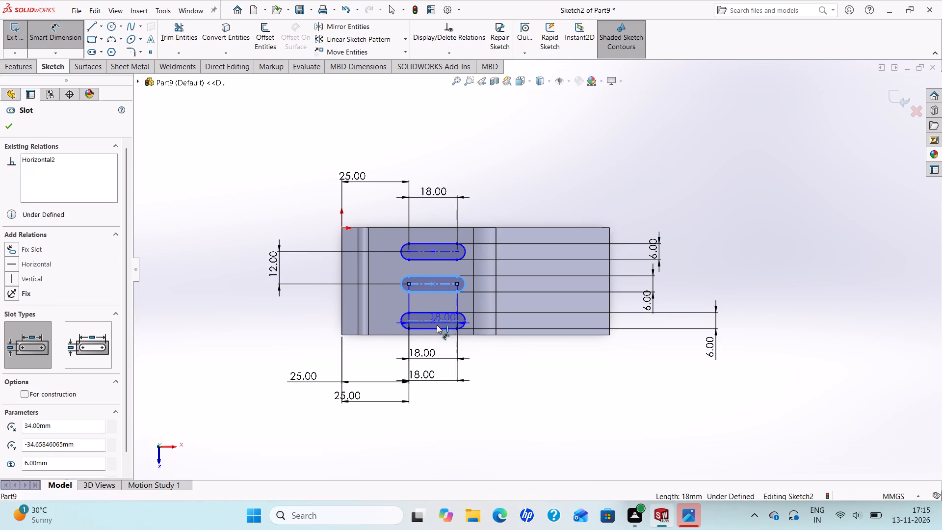
left_click(250, 308)
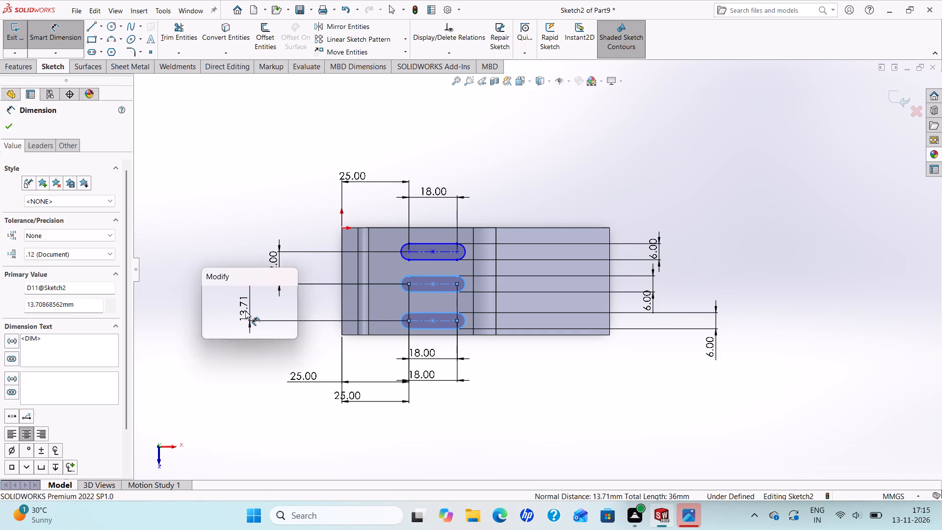
type("12")
key("Return")
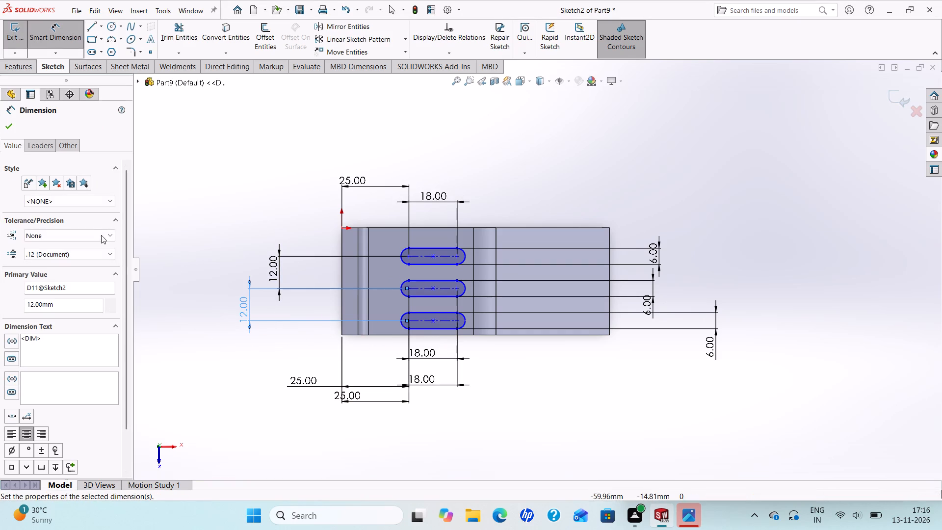
left_click(7, 126)
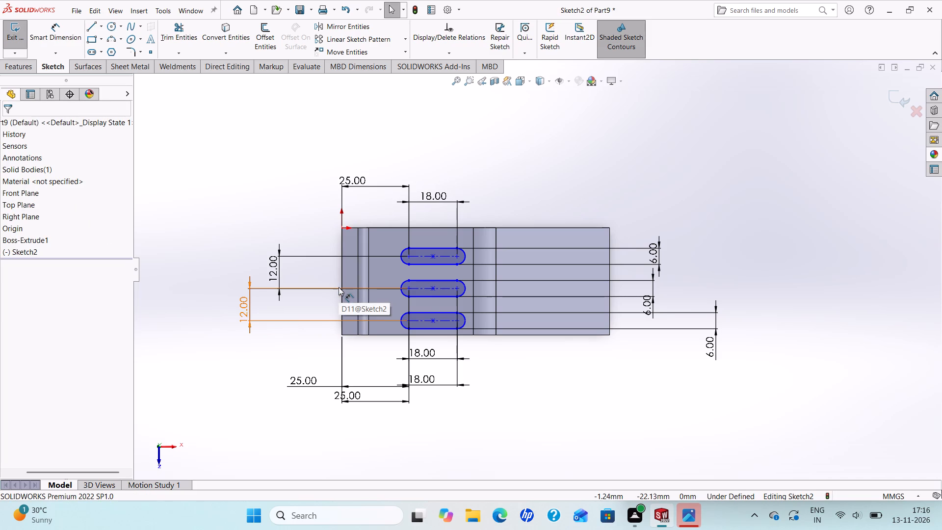
Dimension the middle slot's centreline 22 mm from the strap's long edge that passes through the origin.
left_click(66, 32)
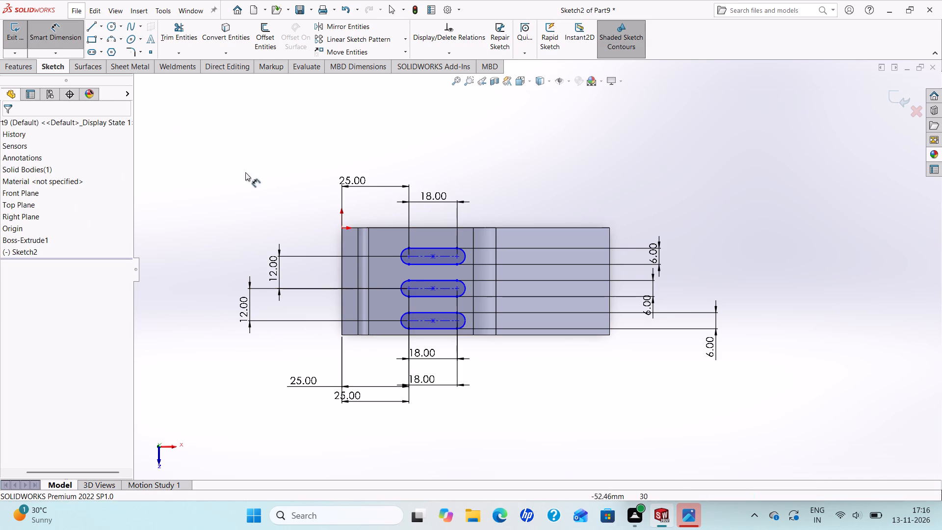
left_click(444, 289)
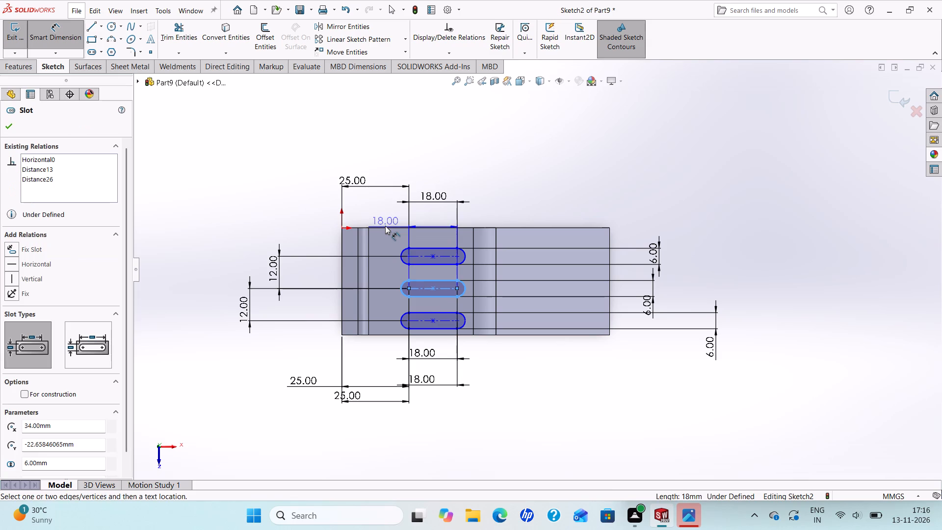
left_click(385, 228)
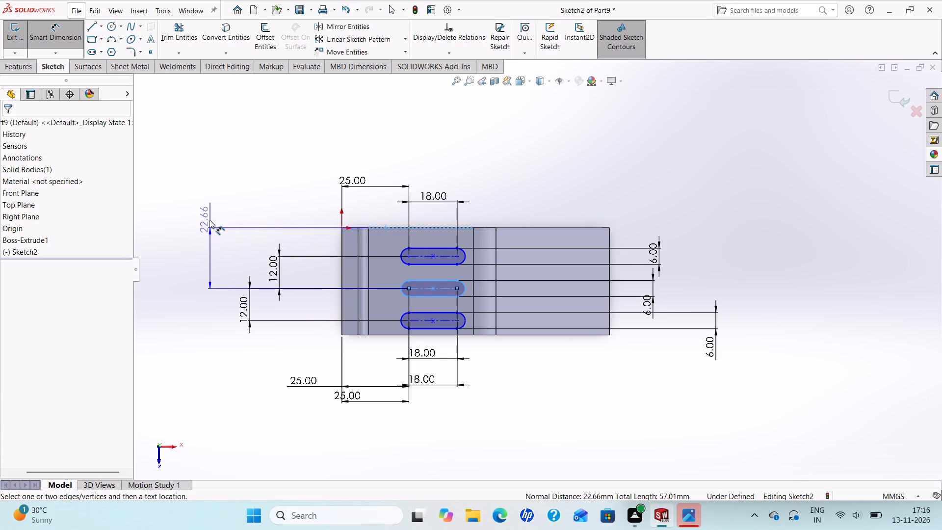
left_click(209, 220)
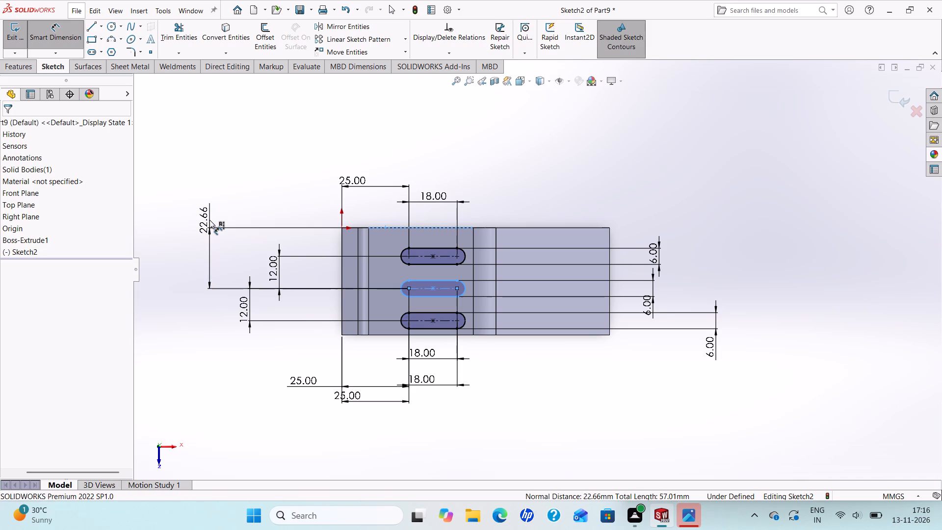
type("22")
key("Return")
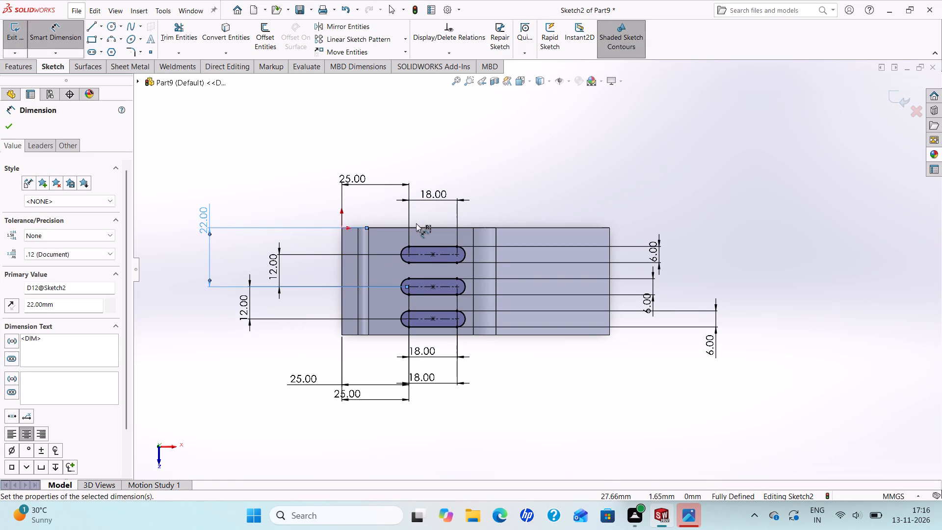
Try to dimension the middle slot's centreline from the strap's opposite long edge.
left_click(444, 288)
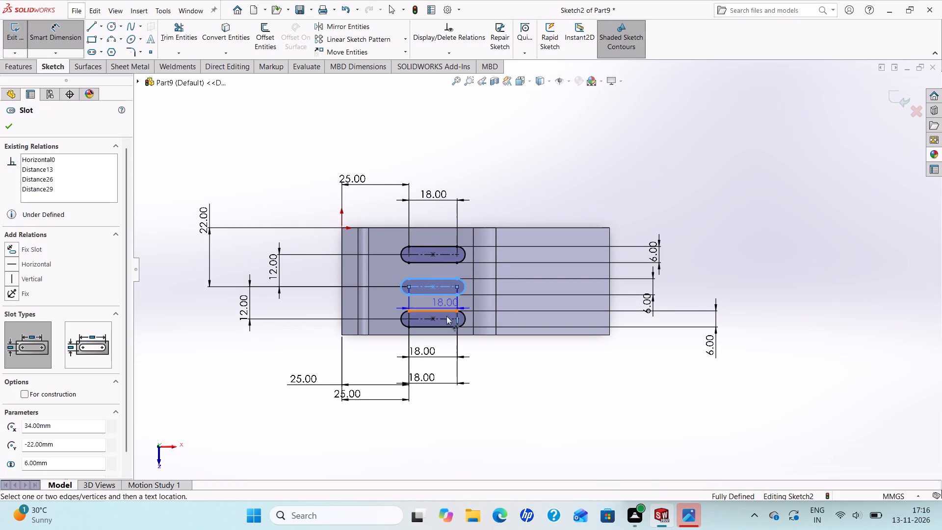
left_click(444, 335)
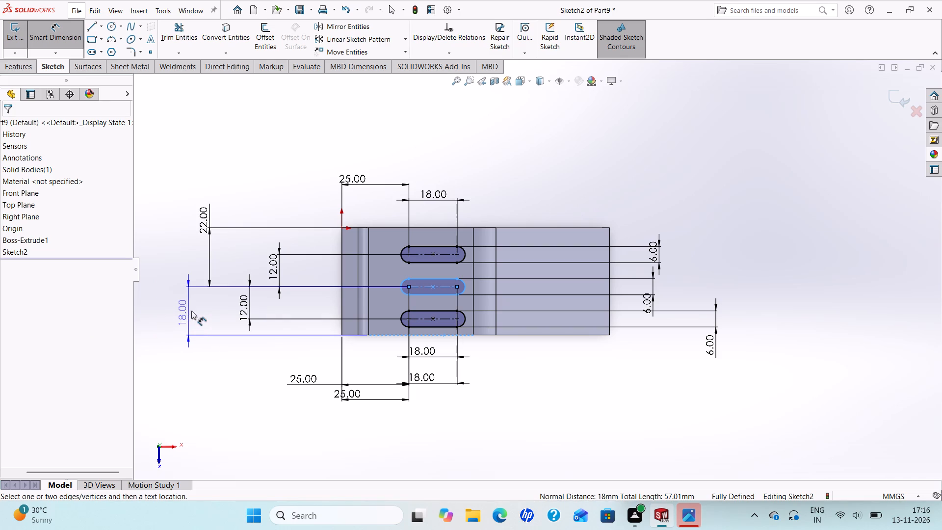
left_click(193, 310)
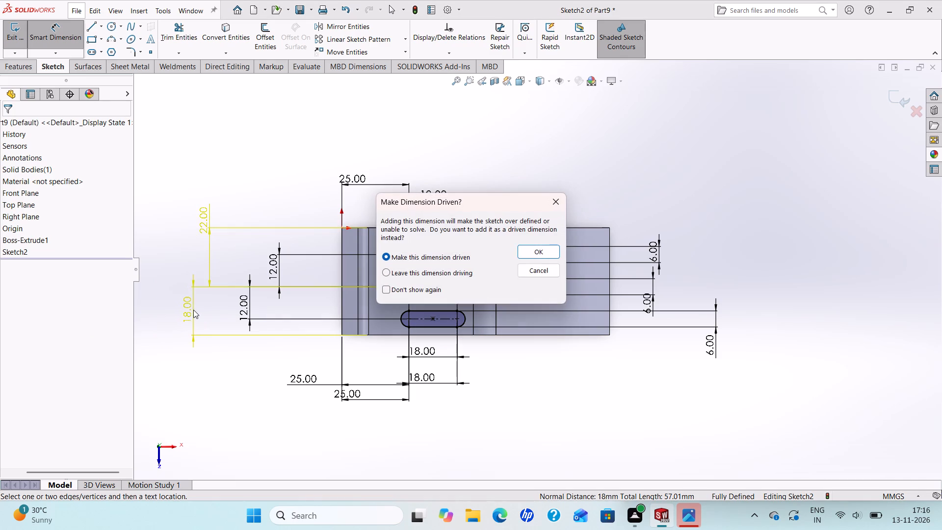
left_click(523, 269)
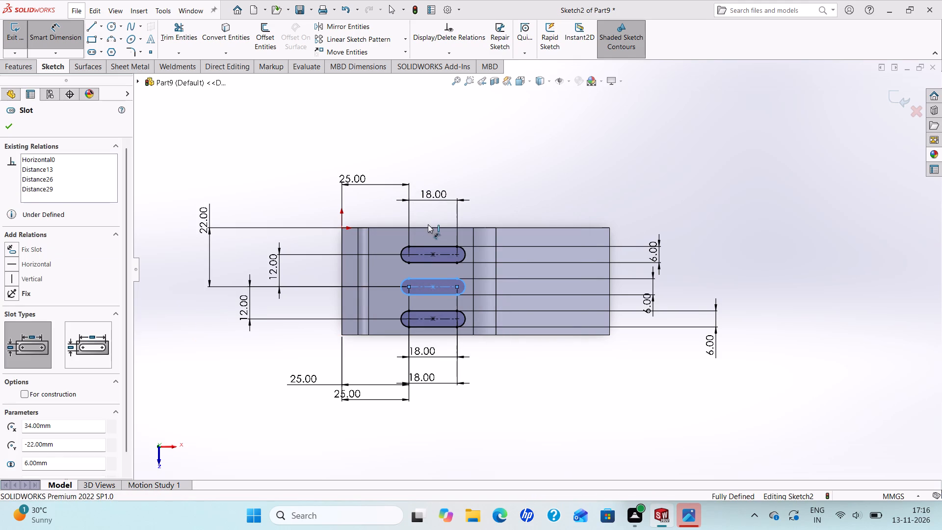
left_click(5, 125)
Set the middle slot's distance from the origin-side long edge to 20 mm and finish dimensioning.
left_click(202, 208)
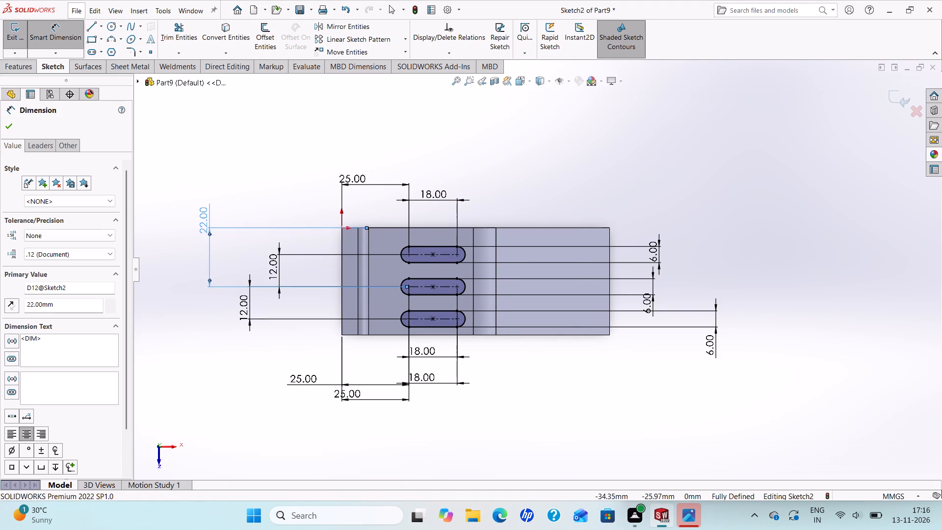
left_click_drag(60, 304, 0, 292)
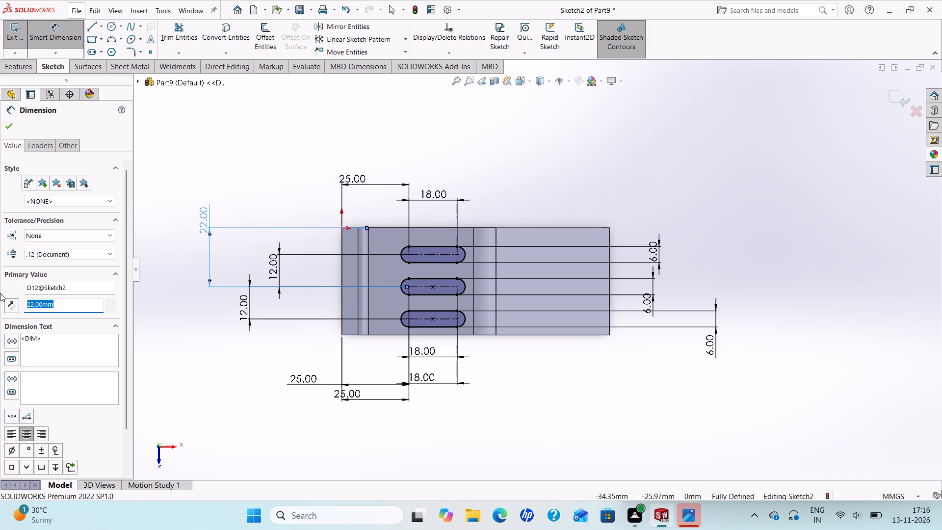
type("20")
key("Return")
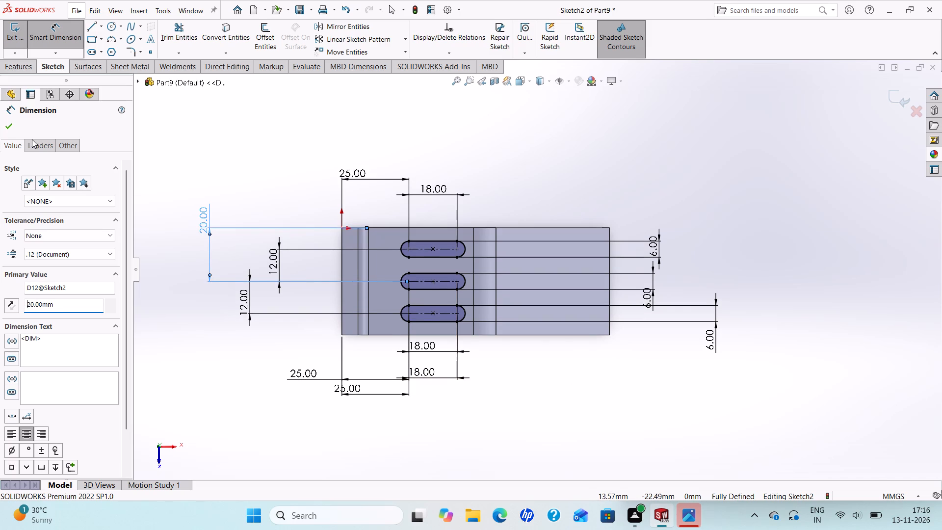
left_click(4, 123)
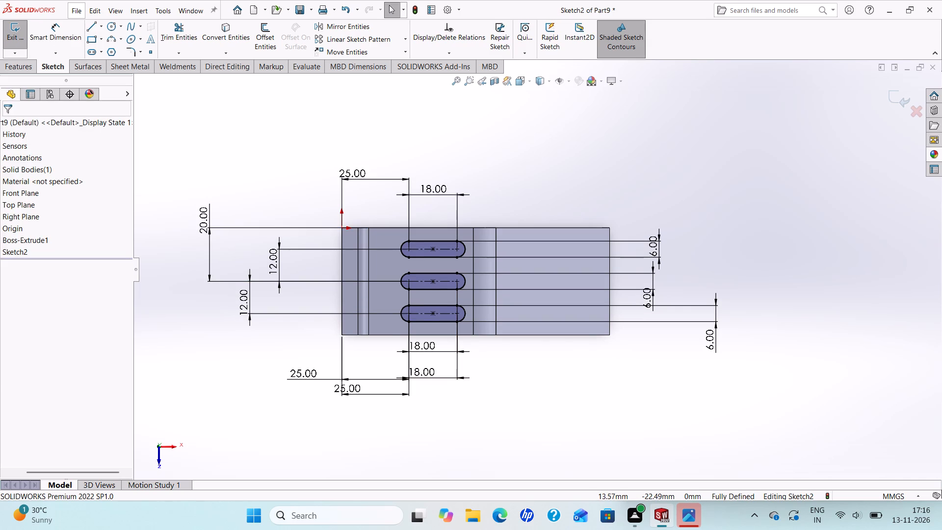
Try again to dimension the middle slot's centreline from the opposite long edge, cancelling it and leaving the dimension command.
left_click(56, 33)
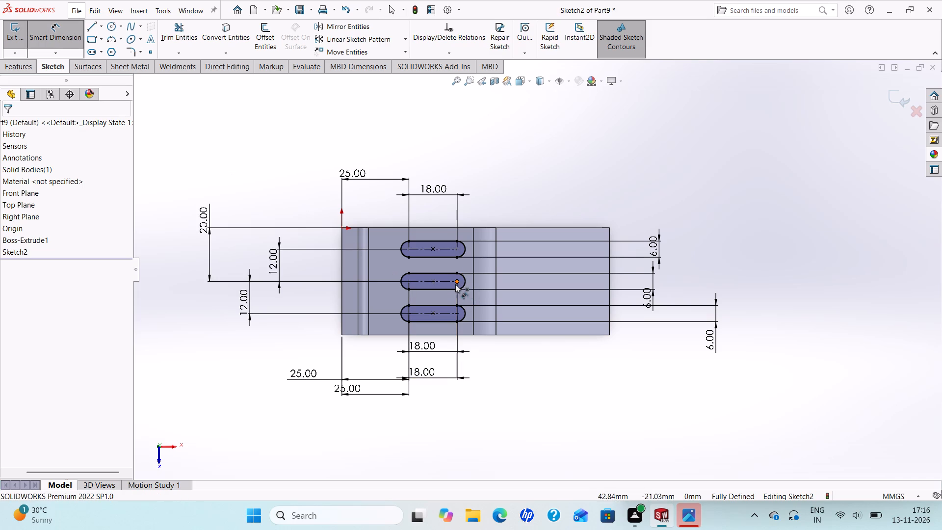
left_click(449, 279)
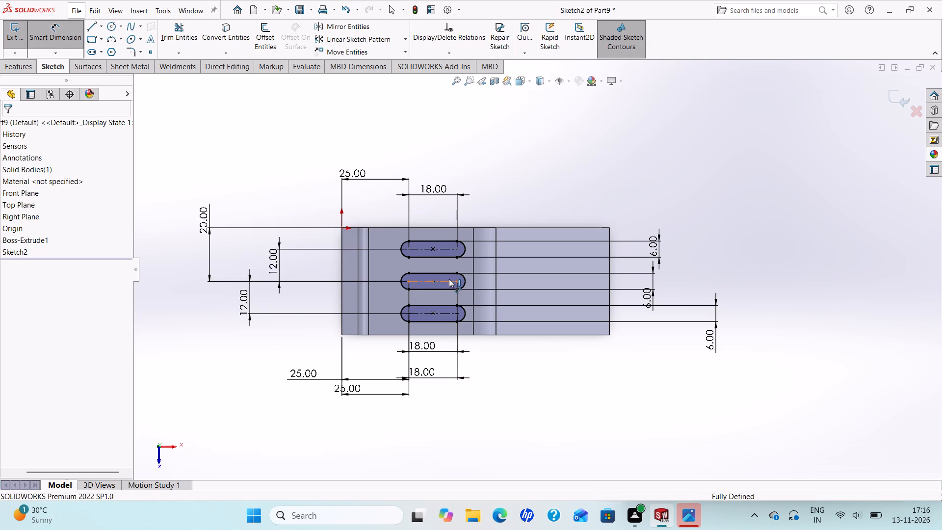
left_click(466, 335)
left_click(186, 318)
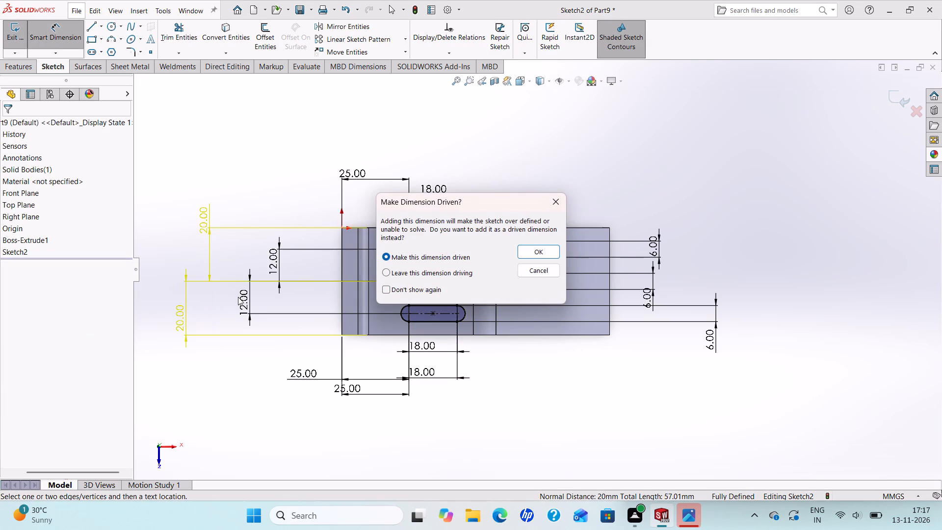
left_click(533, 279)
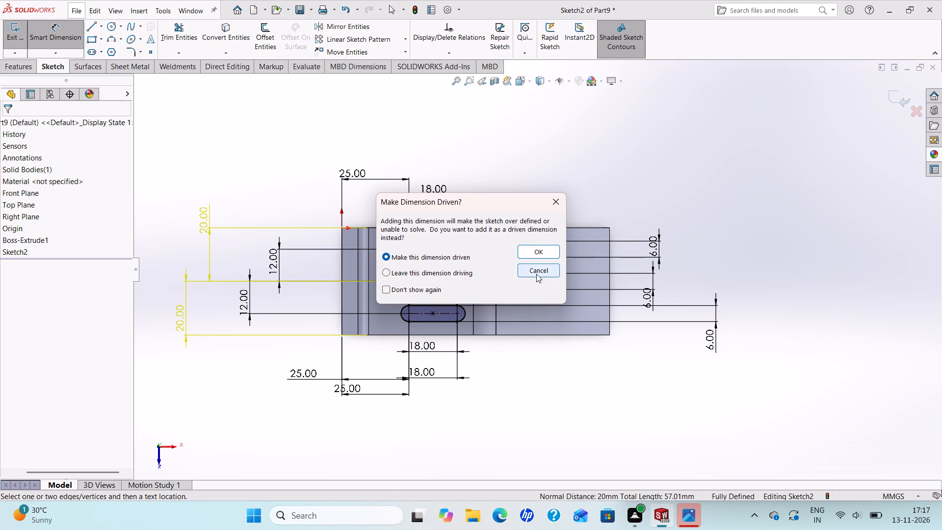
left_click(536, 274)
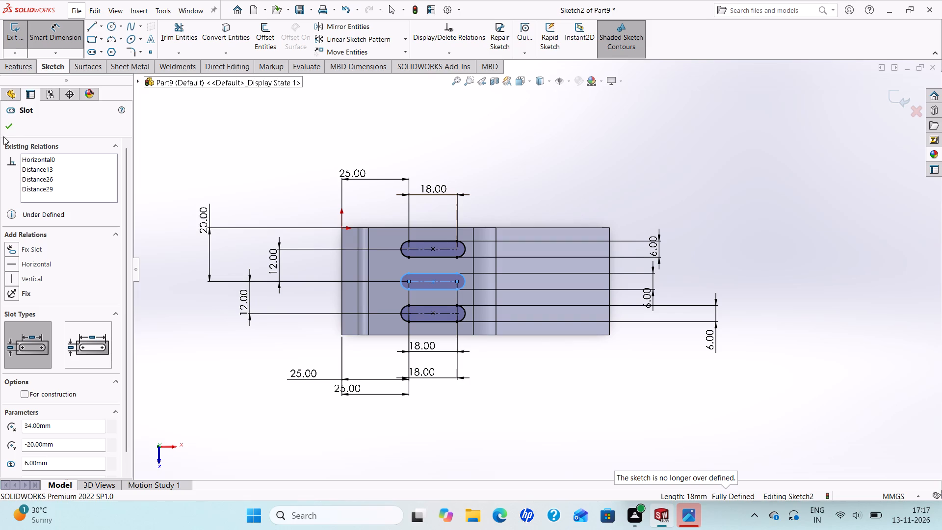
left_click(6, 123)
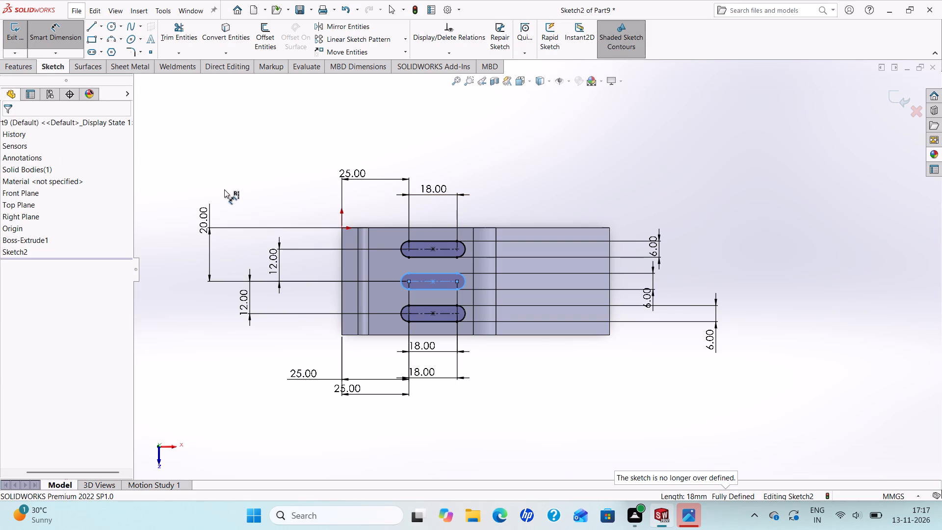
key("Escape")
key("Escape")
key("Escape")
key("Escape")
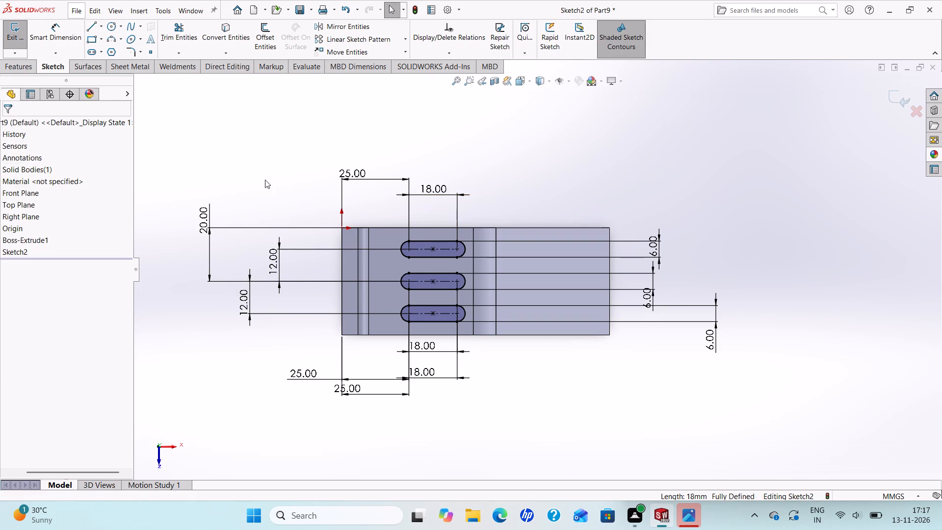
Cut the three slots through the strap's middle face with an Extruded Cut set to Up To Next.
scroll(272, 184, "up", 3)
scroll(413, 236, "down", 1)
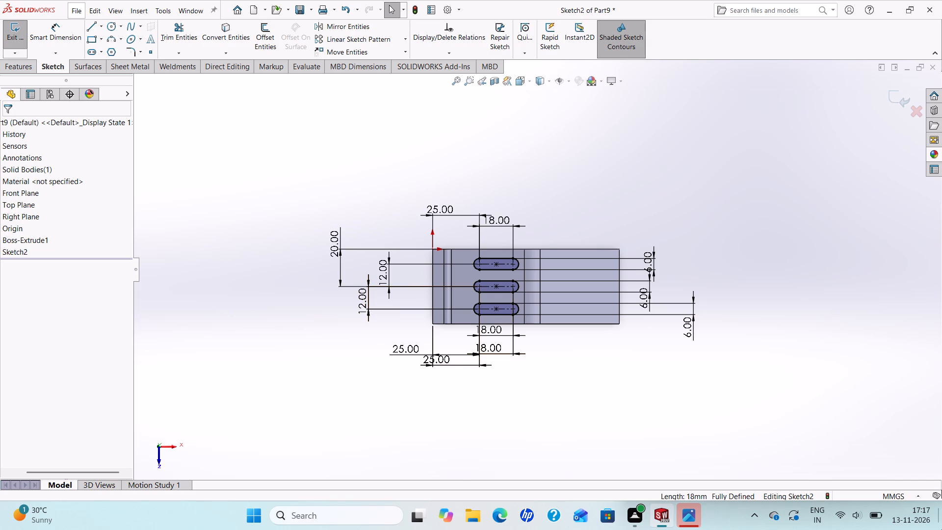
scroll(566, 208, "up", 1)
middle_click_drag(516, 240, 463, 206)
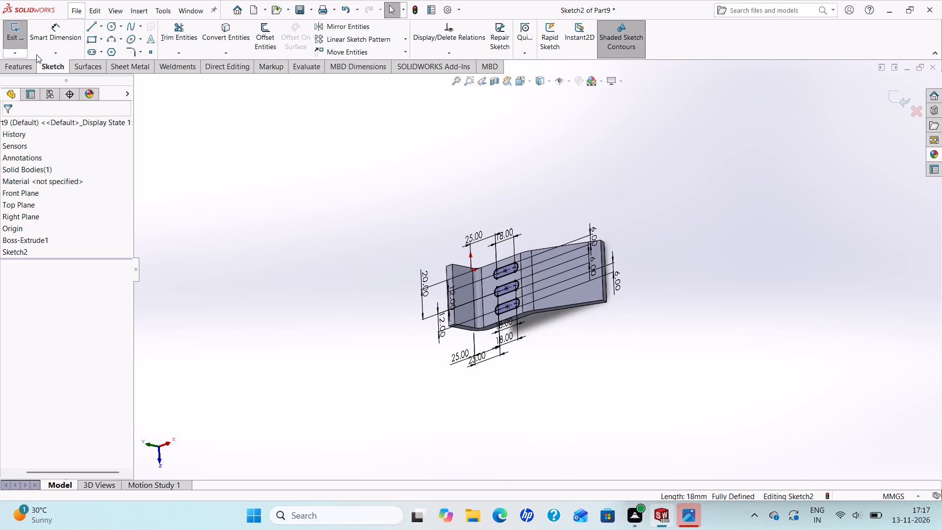
left_click(17, 69)
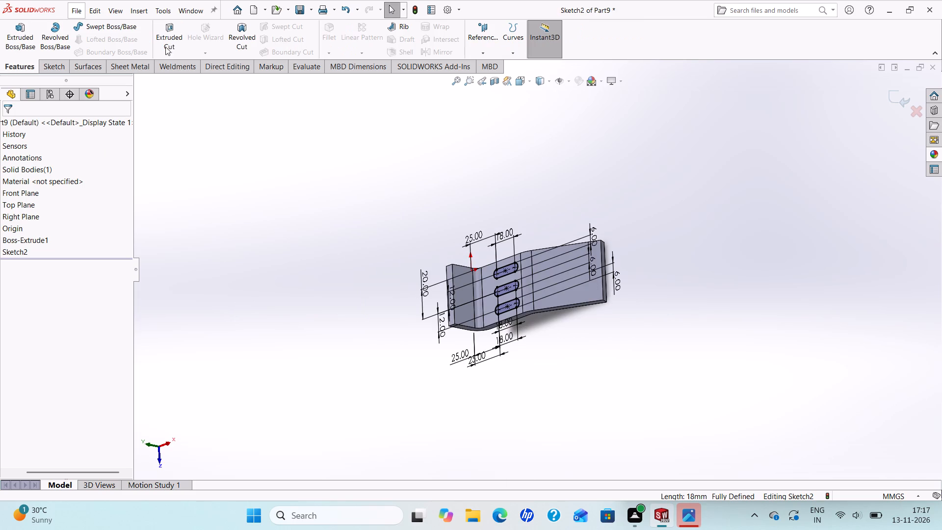
left_click(165, 44)
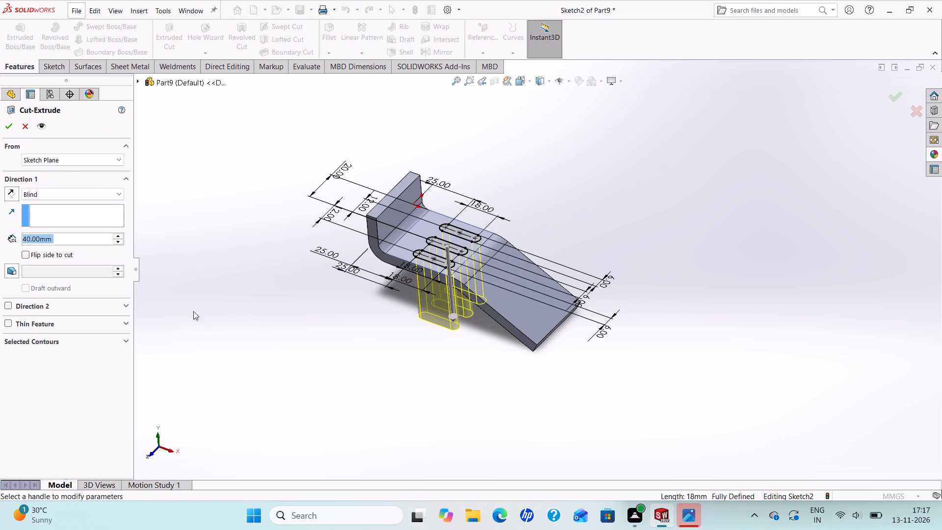
left_click(115, 194)
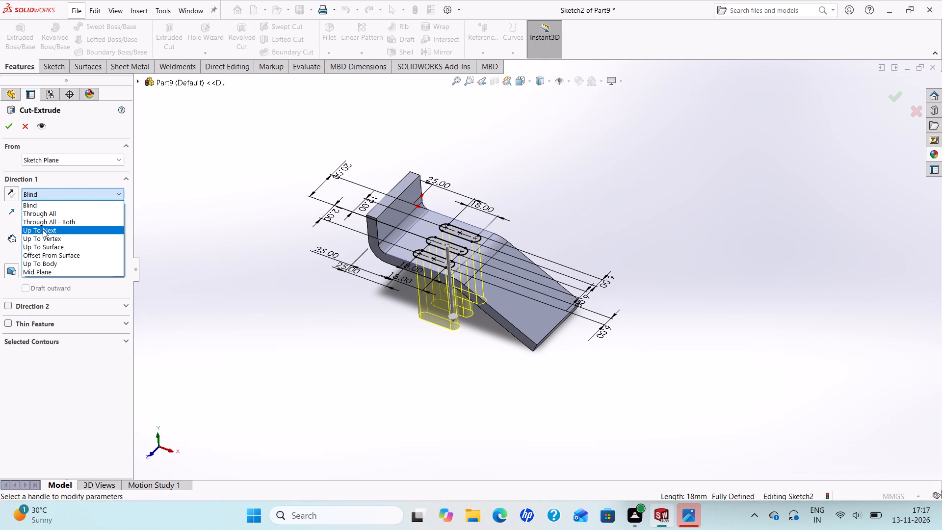
left_click(43, 230)
middle_click_drag(145, 240, 183, 116)
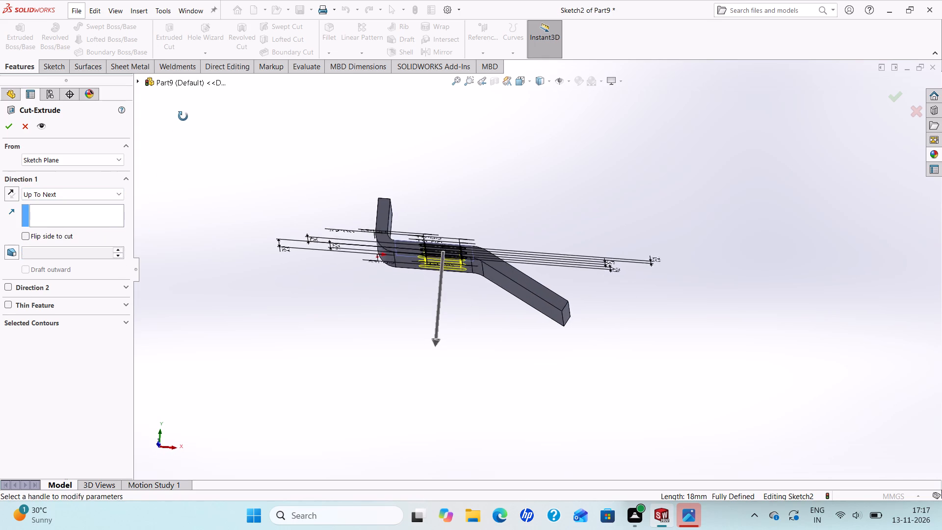
middle_click_drag(183, 116, 160, 197)
scroll(160, 197, "up", 1)
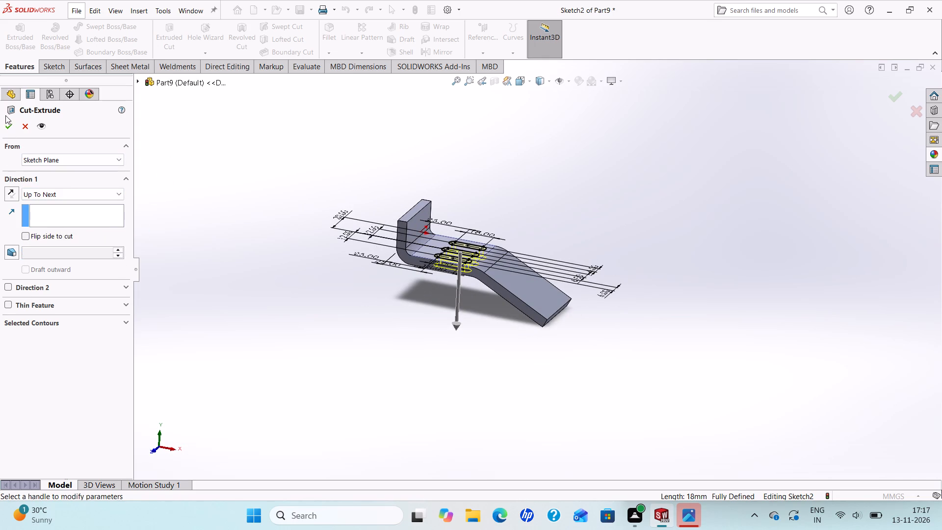
left_click(6, 128)
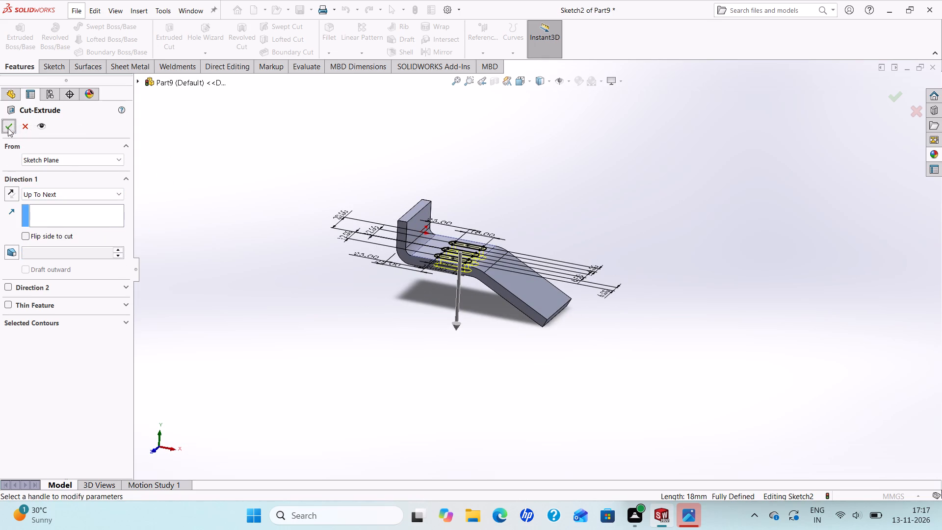
left_click(8, 125)
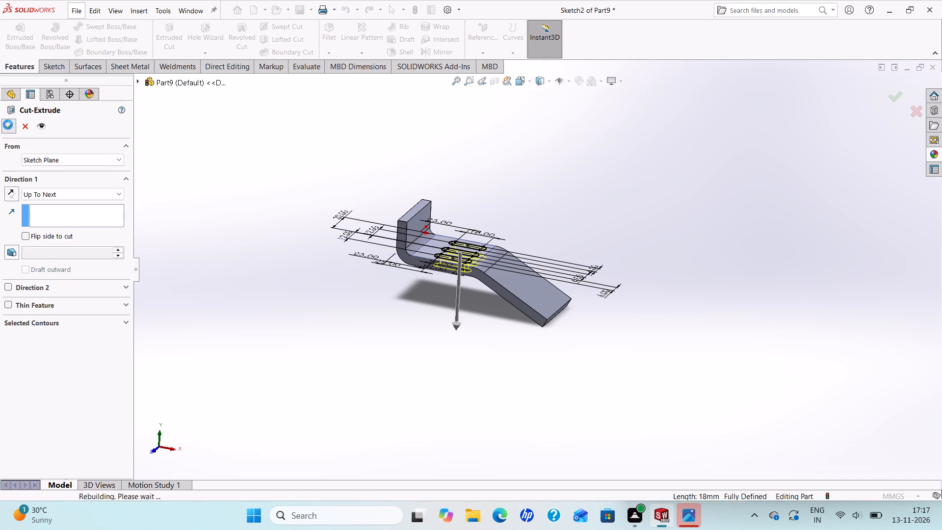
key("Escape")
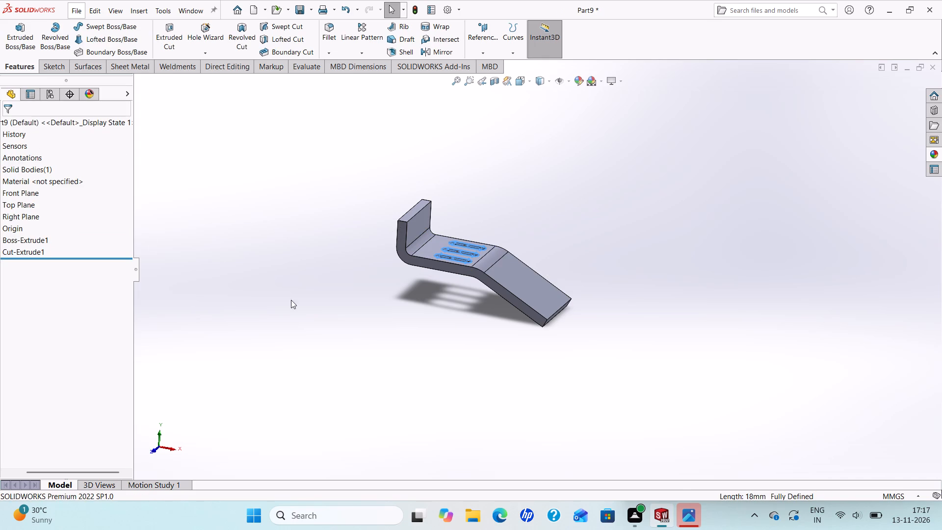
Check the practice drawing, start a sketch on the sloped end face and draw a circle about 12.2 mm in radius on it.
scroll(298, 296, "up", 1)
middle_click_drag(299, 297, 306, 328)
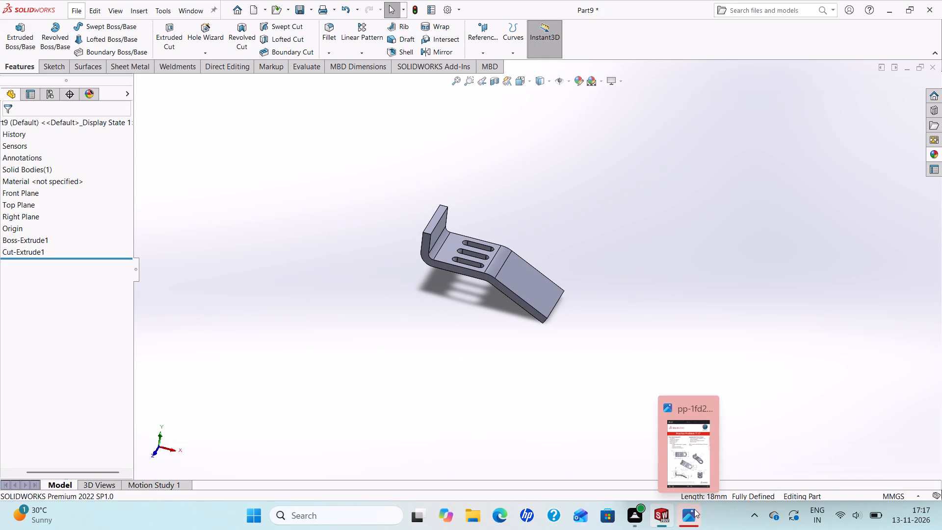
left_click(694, 509)
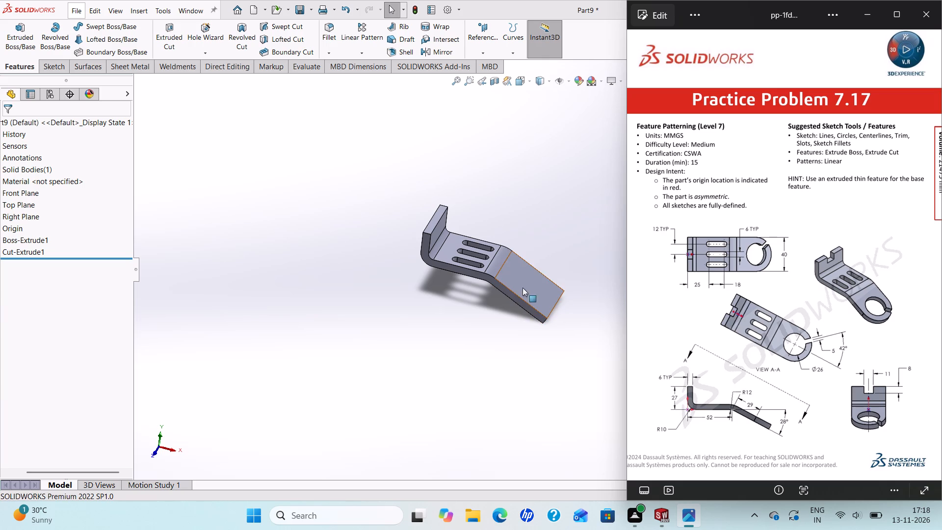
left_click(534, 288)
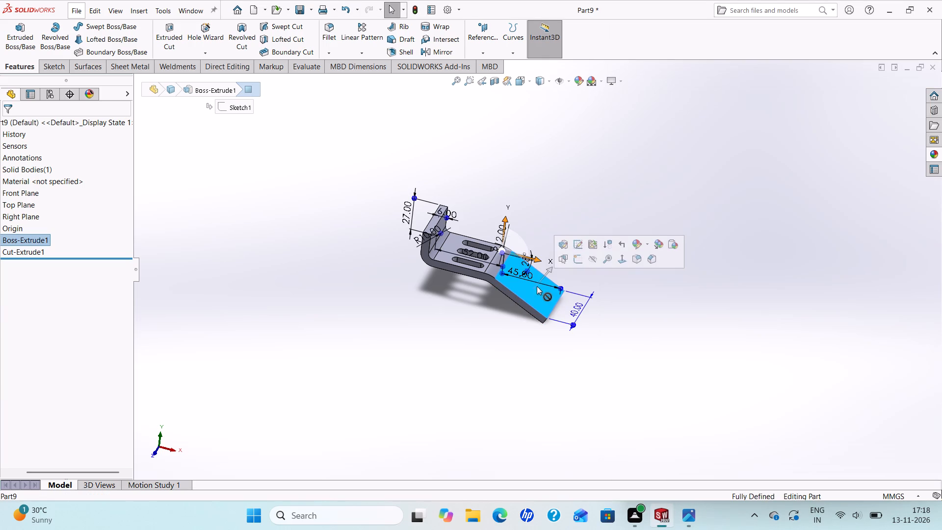
left_click(576, 260)
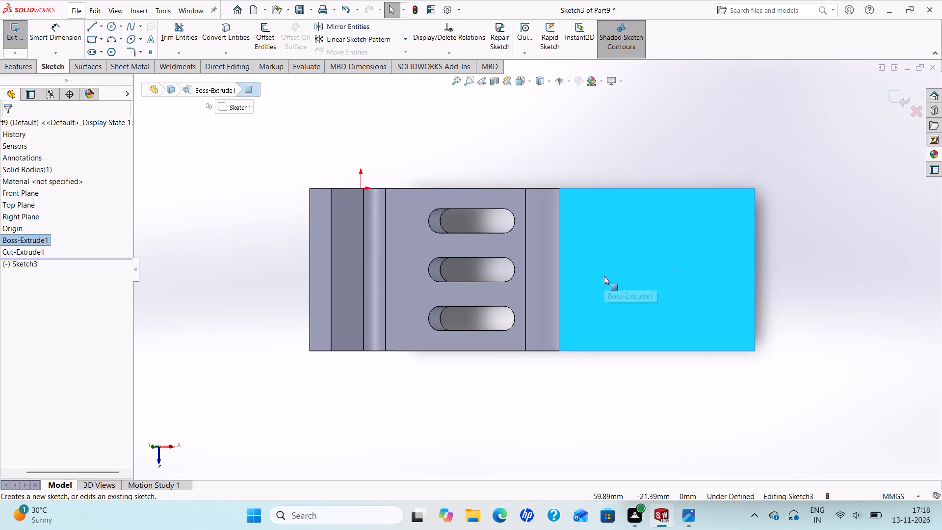
scroll(580, 277, "up", 3)
scroll(648, 289, "down", 1)
scroll(637, 291, "up", 2)
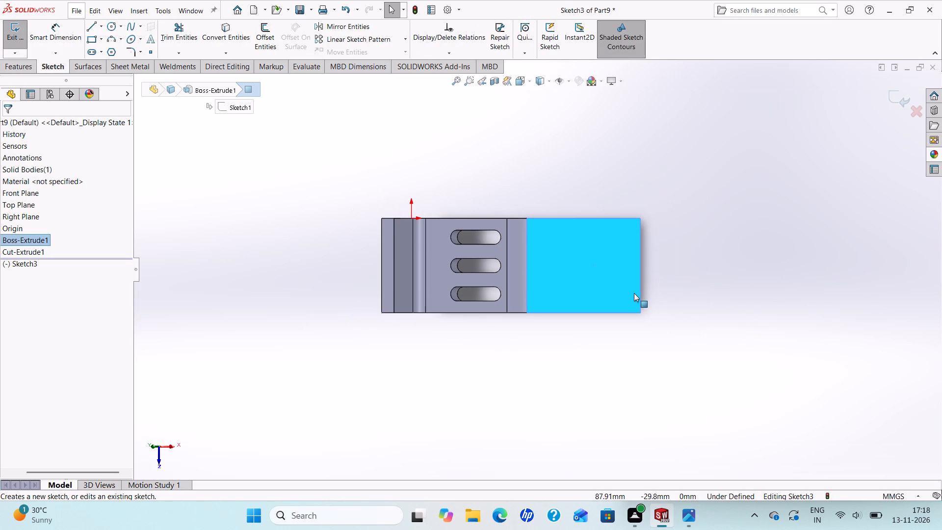
left_click(110, 26)
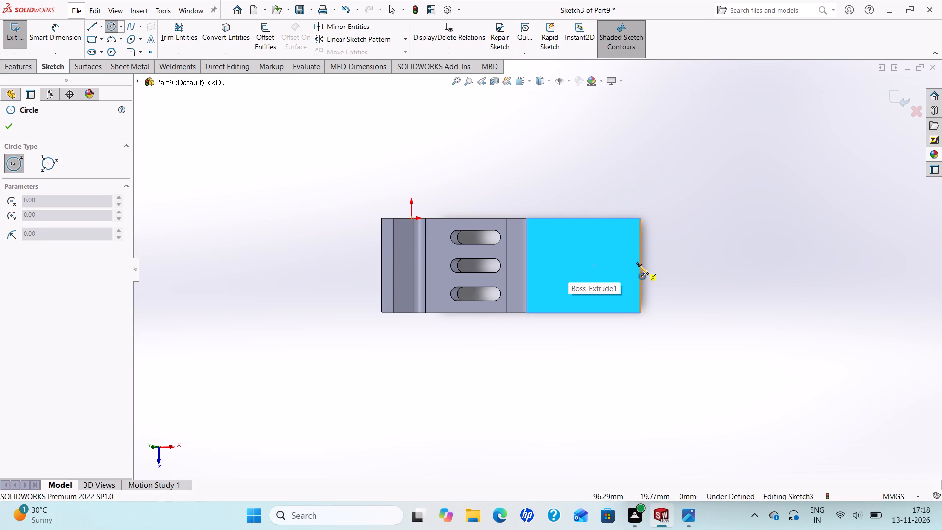
left_click(591, 264)
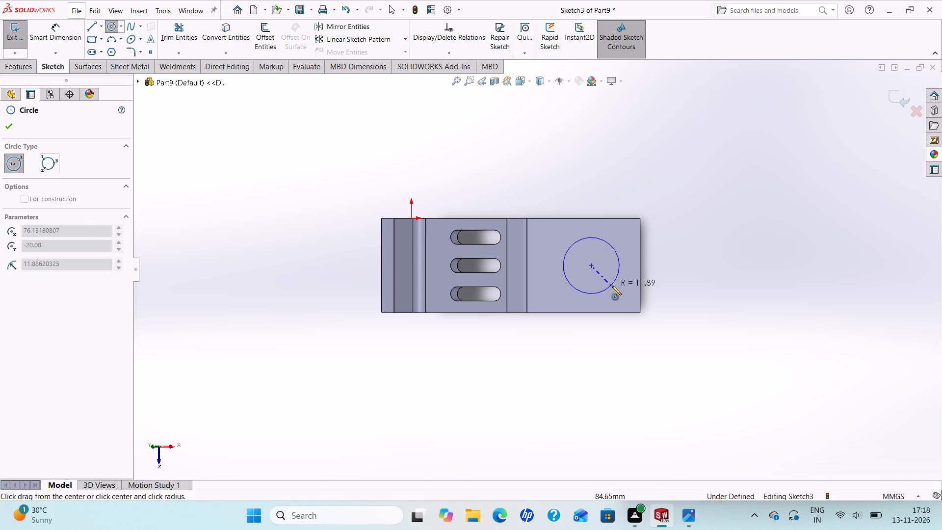
left_click(612, 286)
right_click(612, 286)
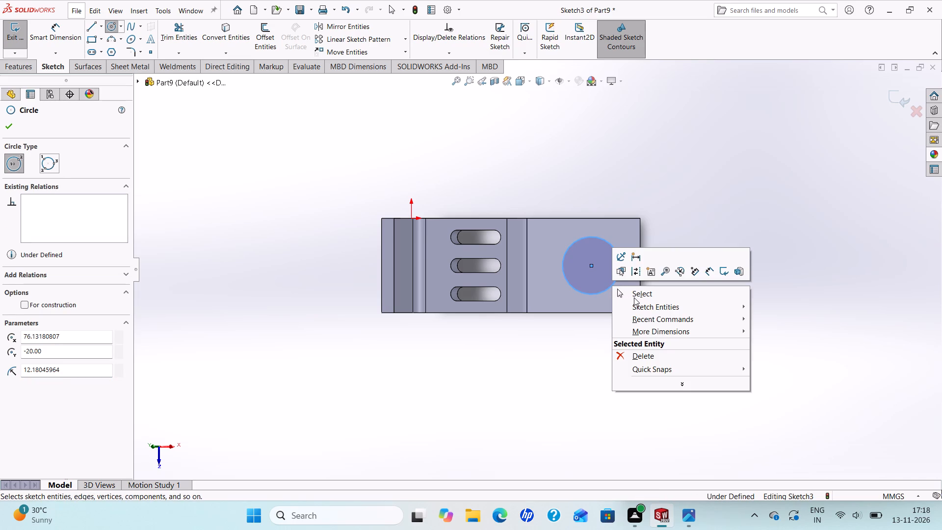
left_click(634, 297)
Check the practice drawing and dimension the circle on the sloped face to 26 mm diameter.
left_click(687, 520)
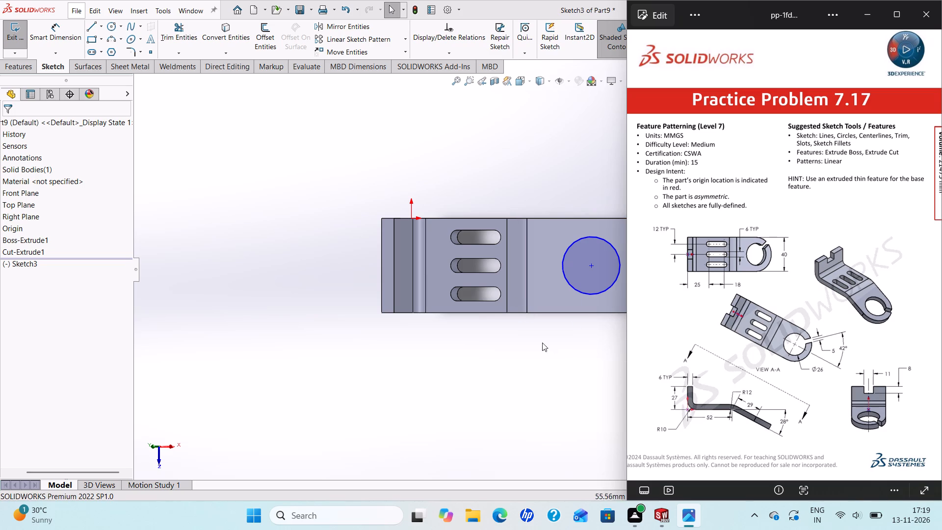
left_click(49, 37)
left_click(603, 242)
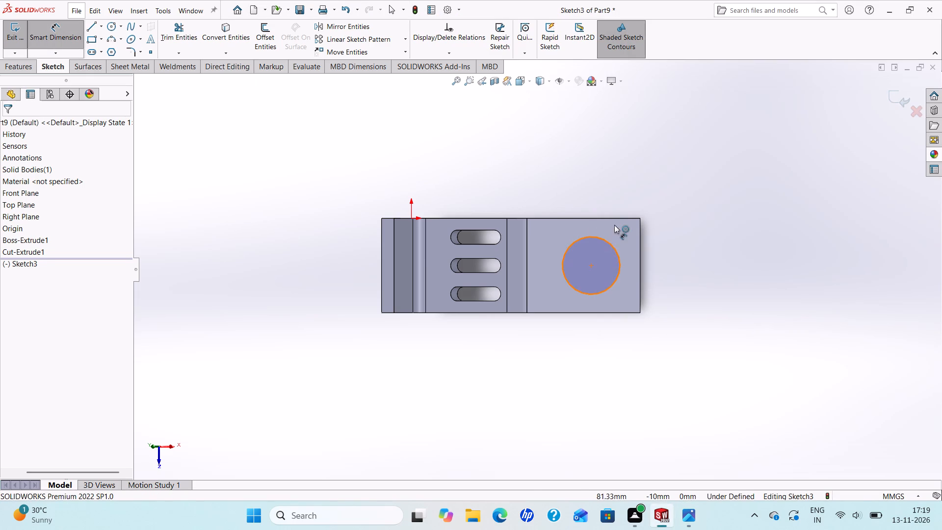
left_click(672, 146)
type("26")
key("Return")
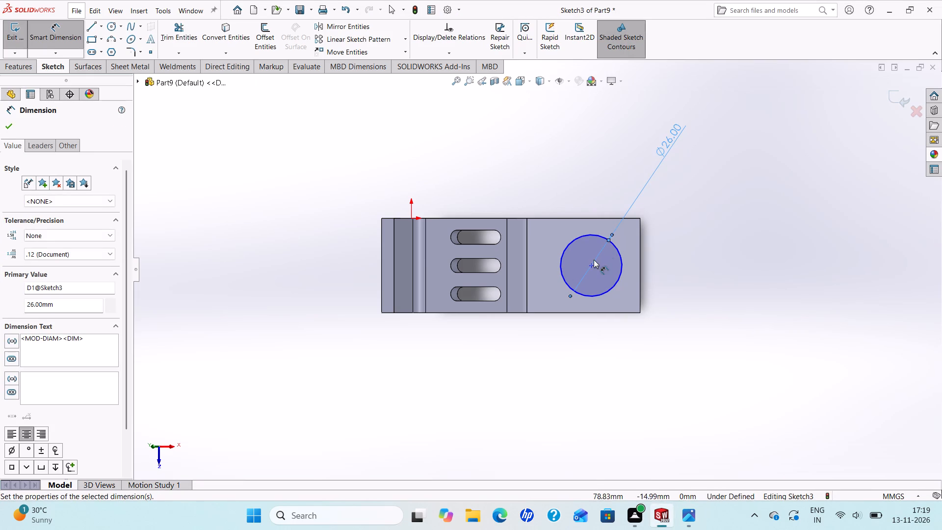
Dimension the circle's centre 29 mm from the bend edge where the sloped face begins.
left_click(591, 266)
left_click(505, 265)
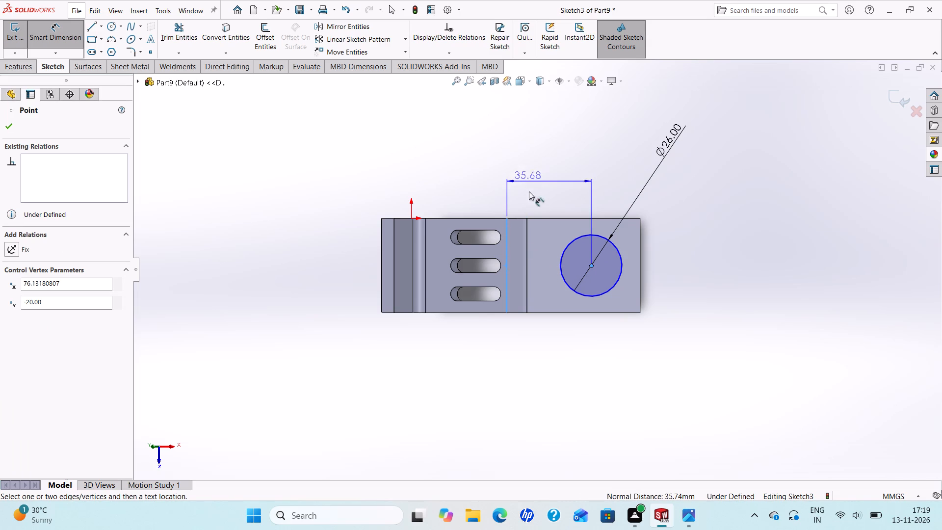
key("Escape")
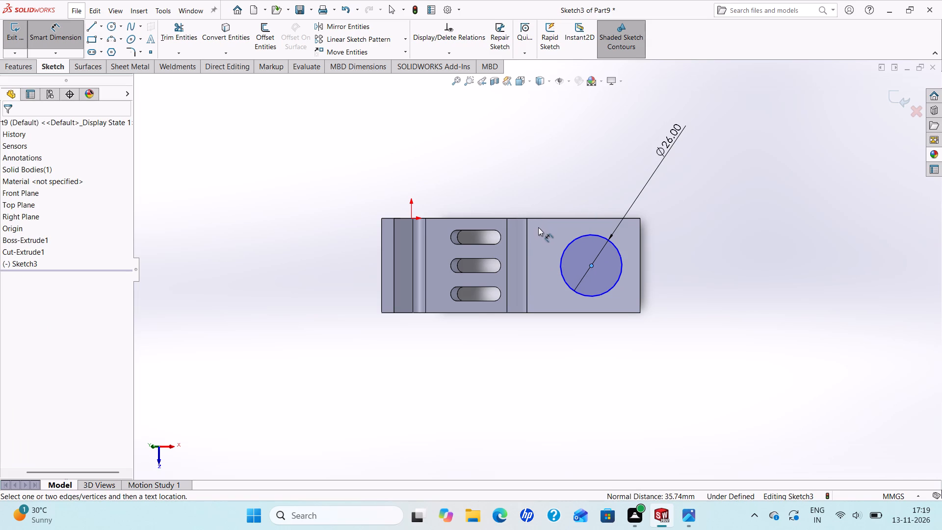
left_click(527, 267)
left_click(538, 179)
key("2")
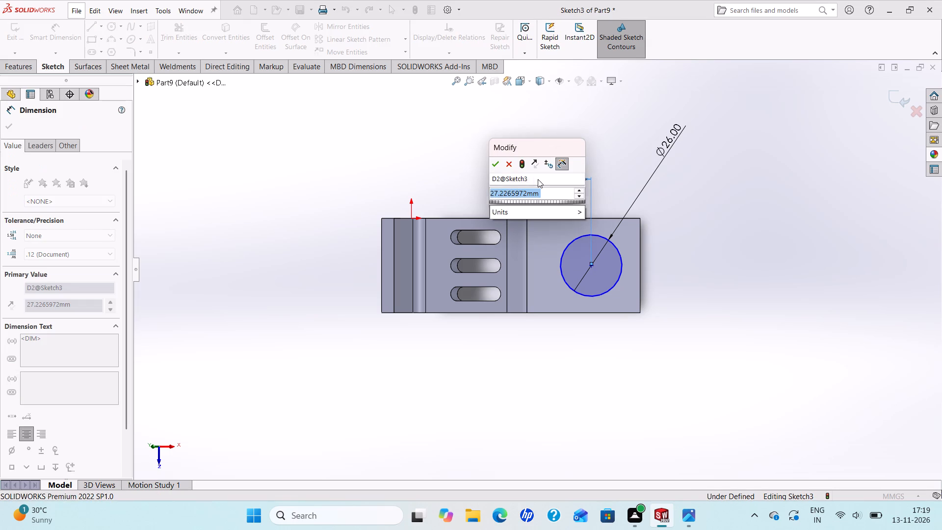
key("9")
key("Return")
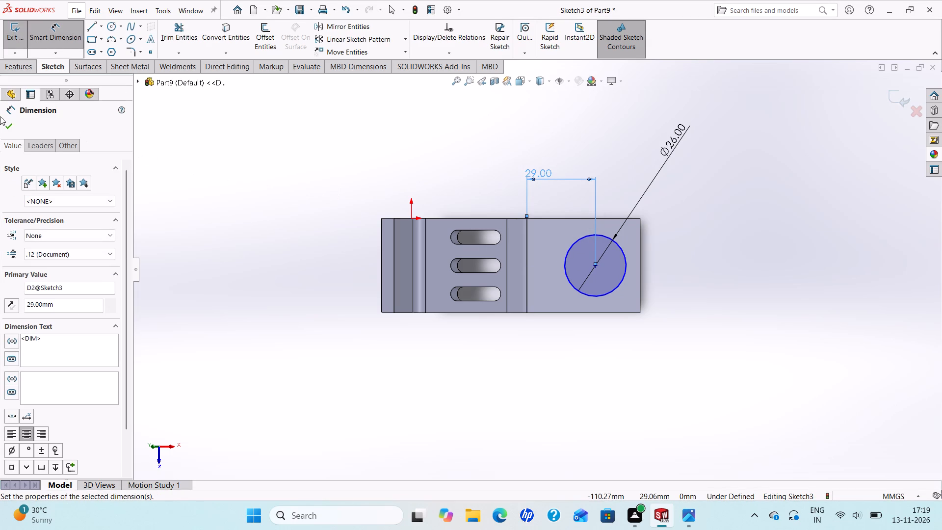
left_click(7, 125)
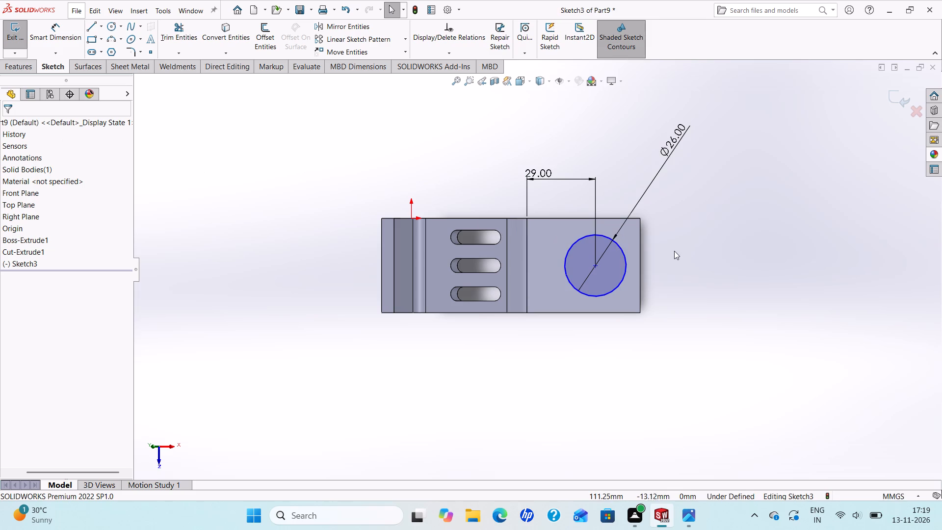
Dimension the circle's centre 20 mm from the strap's long edge on the origin side.
scroll(665, 256, "up", 1)
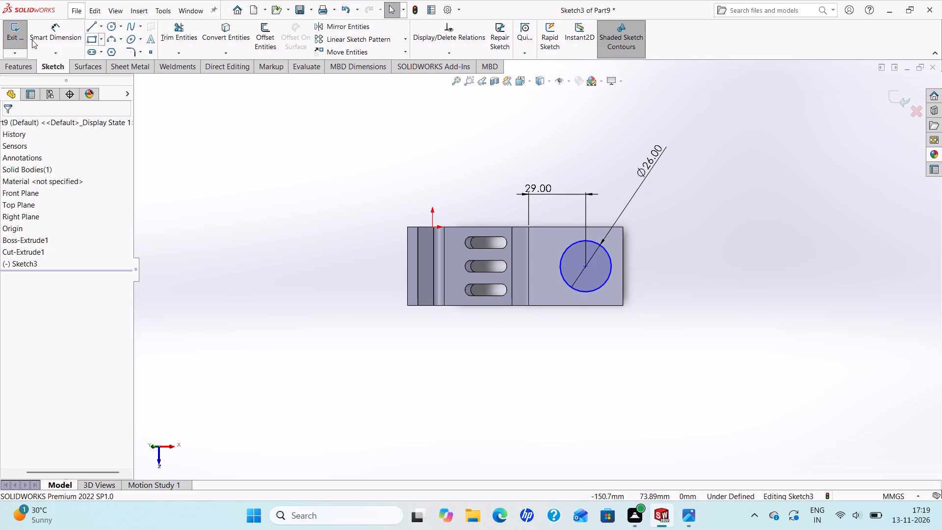
left_click(43, 35)
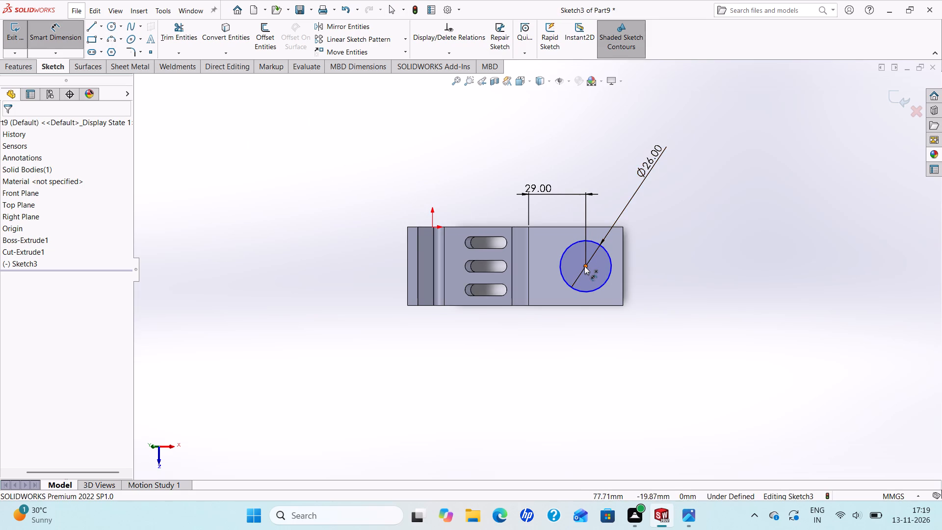
left_click(584, 266)
left_click(599, 228)
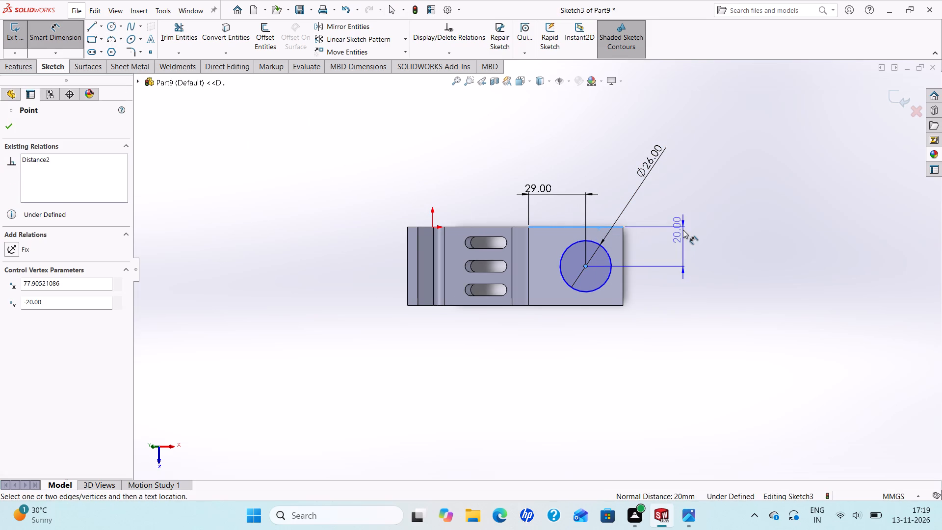
left_click(683, 230)
left_click(644, 215)
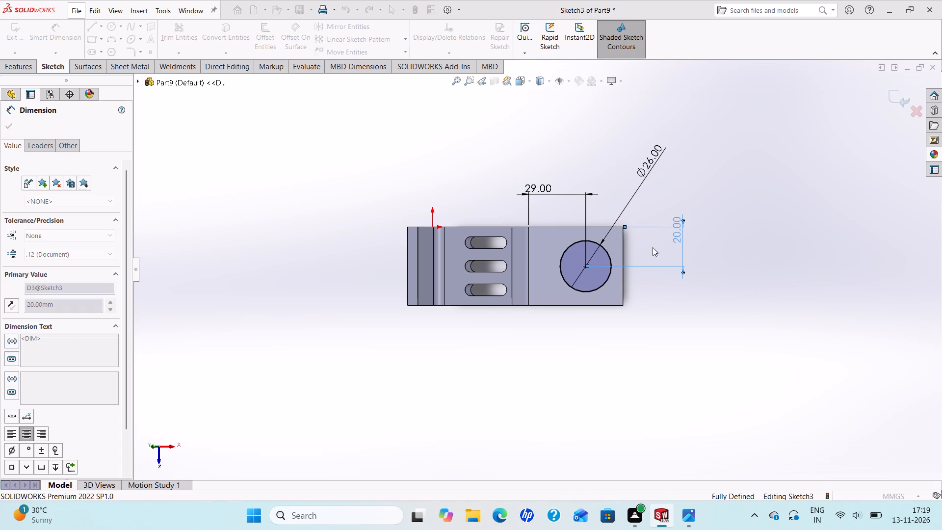
left_click(6, 124)
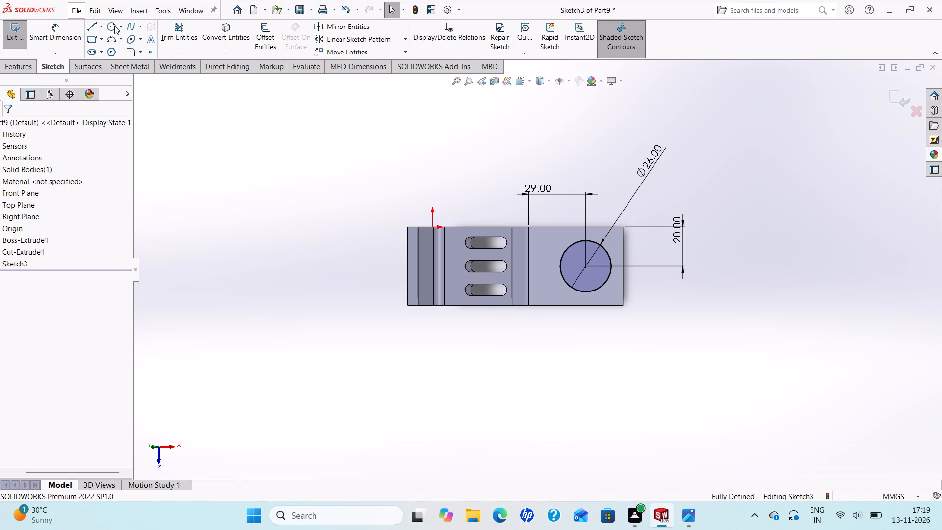
Draw a larger circle of about 20 mm radius concentric with the 26 mm circle, reaching the strap's long edges.
left_click(112, 26)
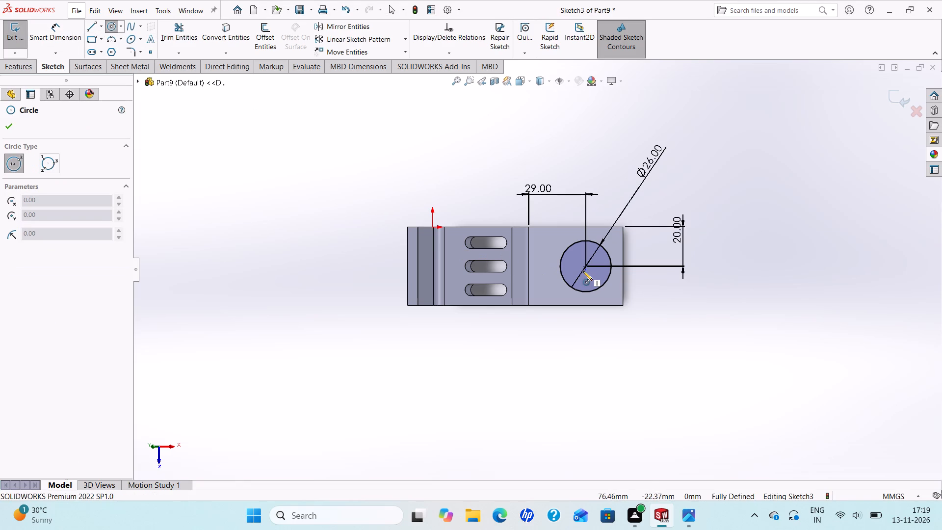
left_click(588, 268)
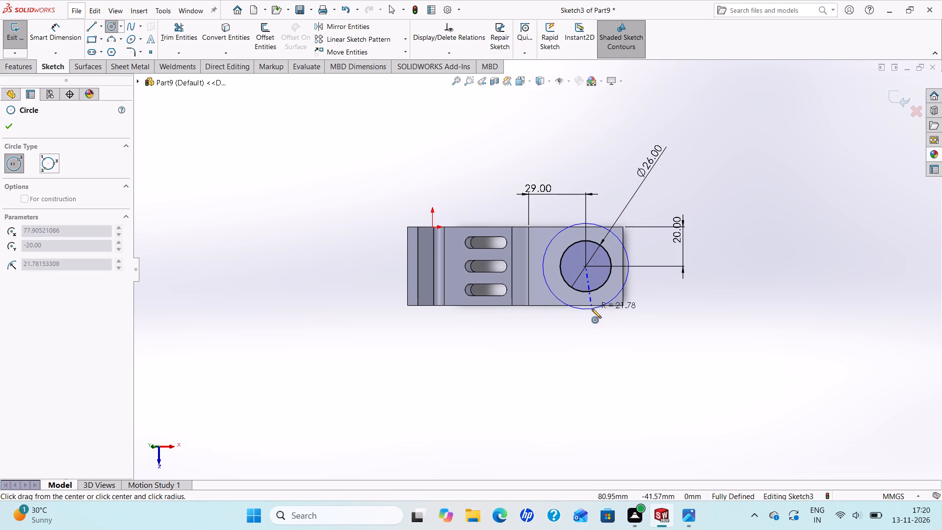
left_click(583, 306)
right_click(583, 306)
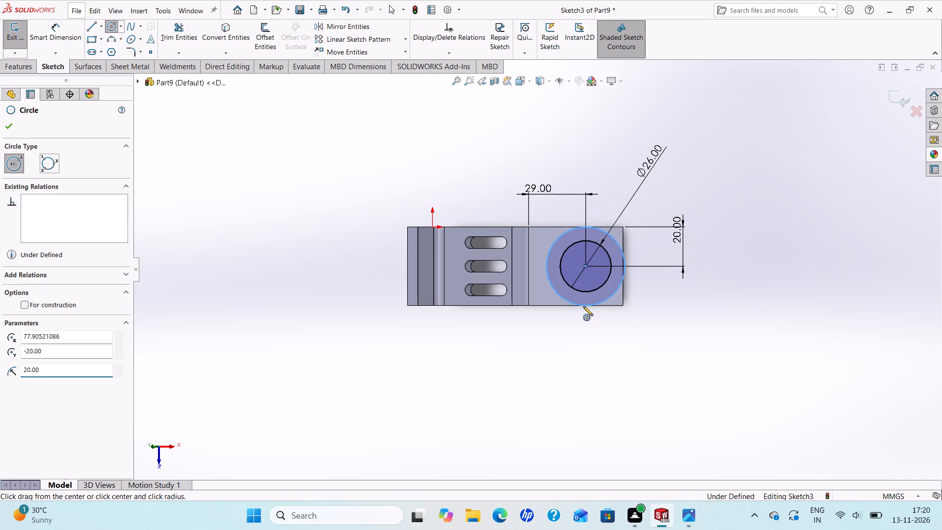
left_click(602, 310)
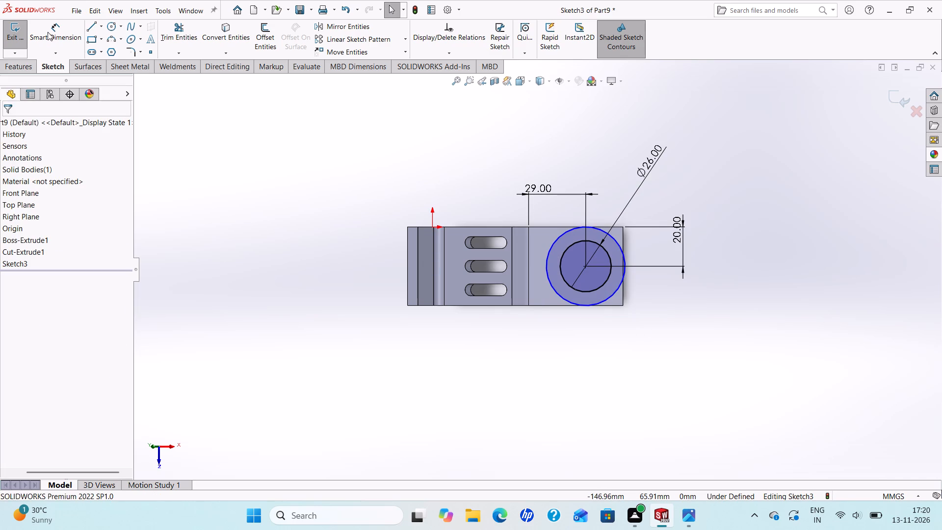
Dimension the larger concentric circle to 40 mm diameter.
left_click(48, 33)
left_click(615, 239)
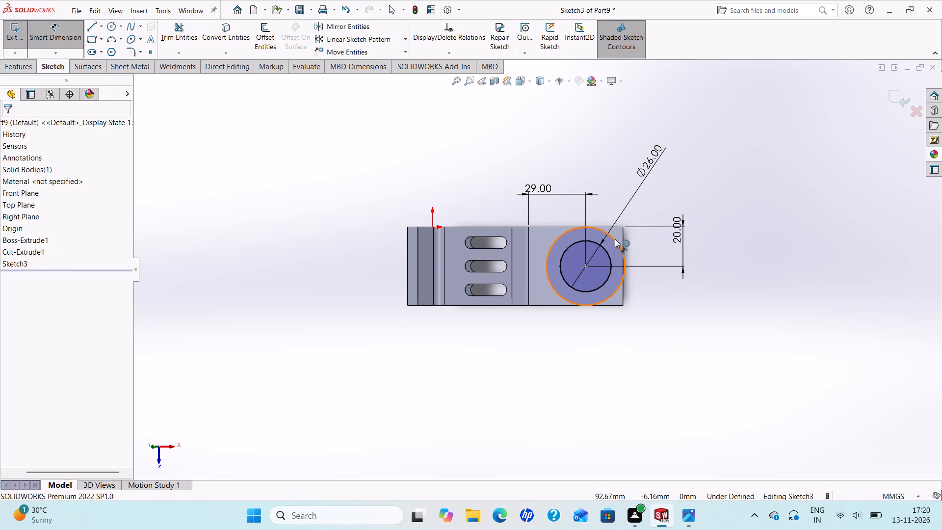
left_click(702, 171)
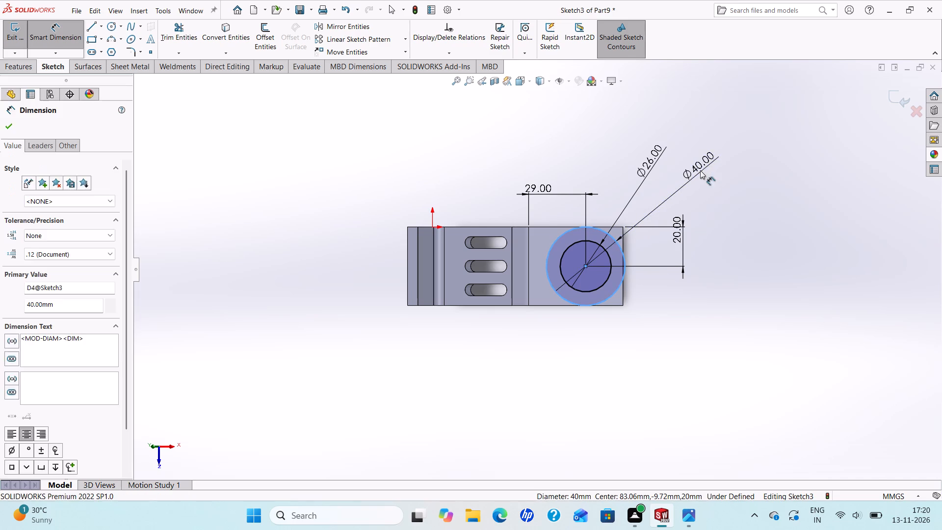
type("40")
key("Return")
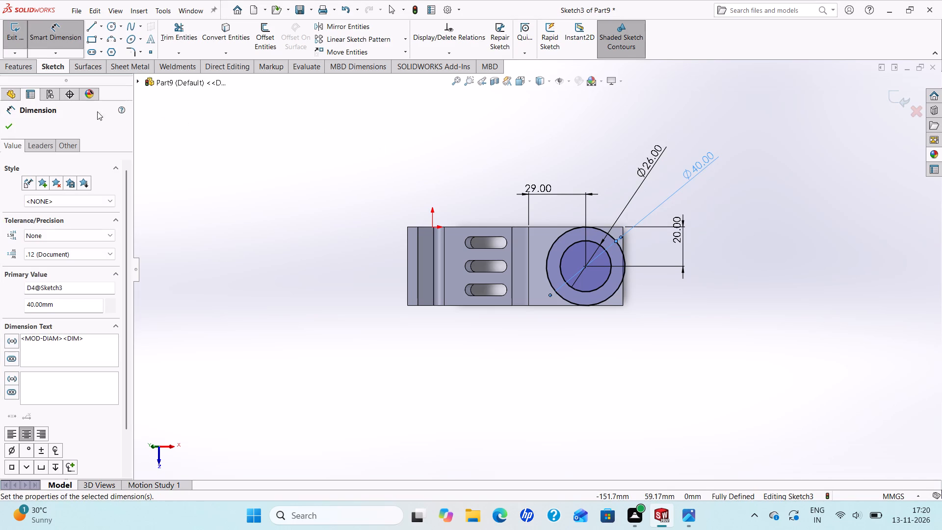
left_click(7, 122)
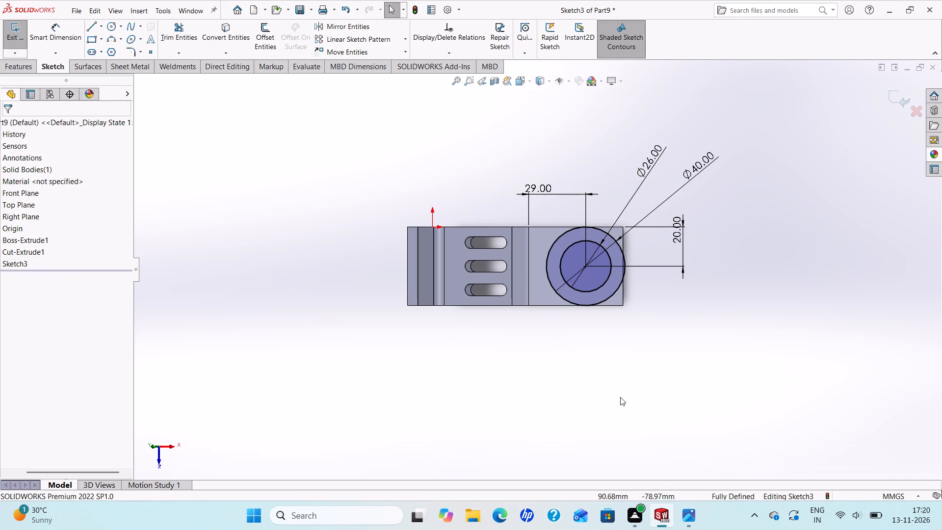
Check the practice drawing and sketch a sloped centerline about 41 mm long from the circles' centre out past the larger circle.
left_click(688, 519)
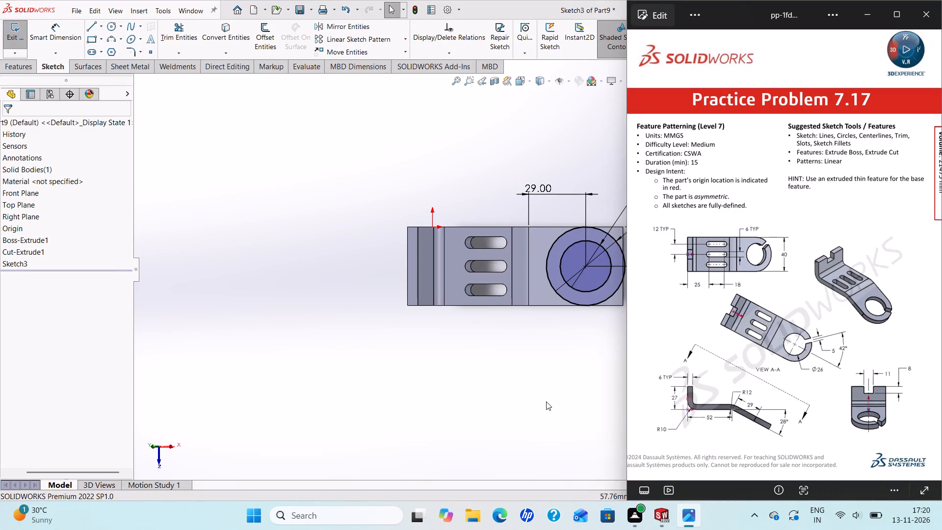
left_click(101, 26)
left_click(108, 52)
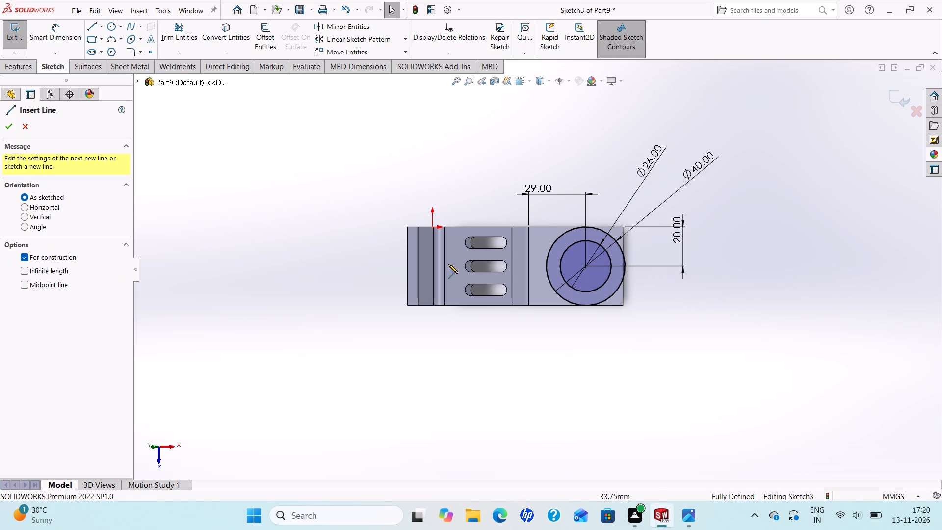
scroll(610, 261, "down", 4)
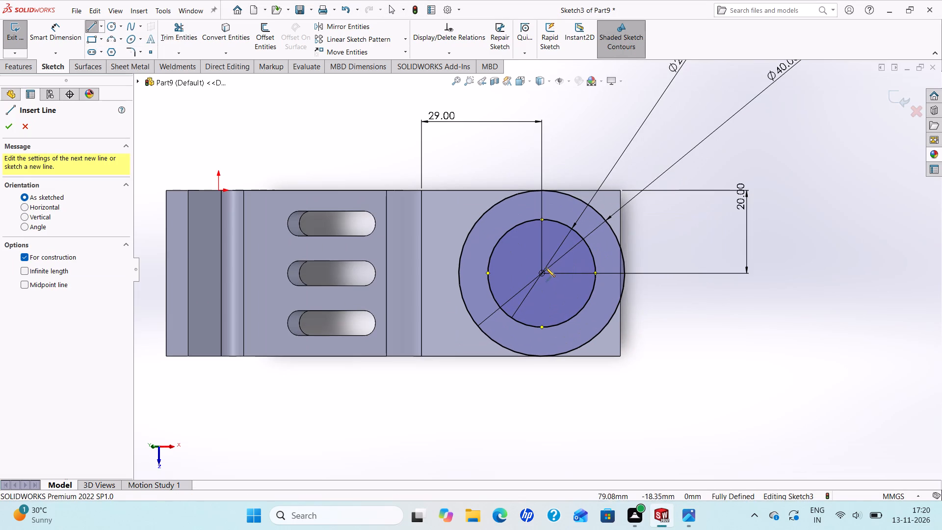
left_click(542, 272)
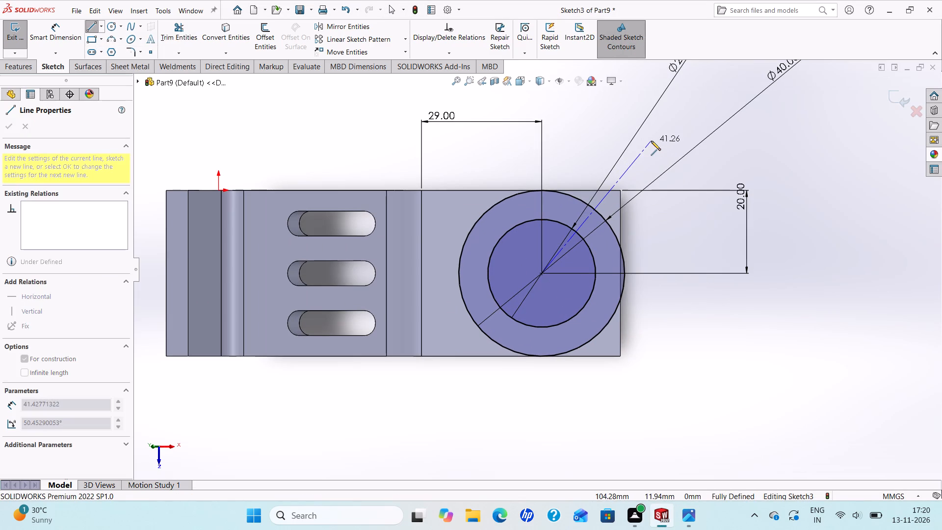
left_click(651, 141)
right_click(651, 141)
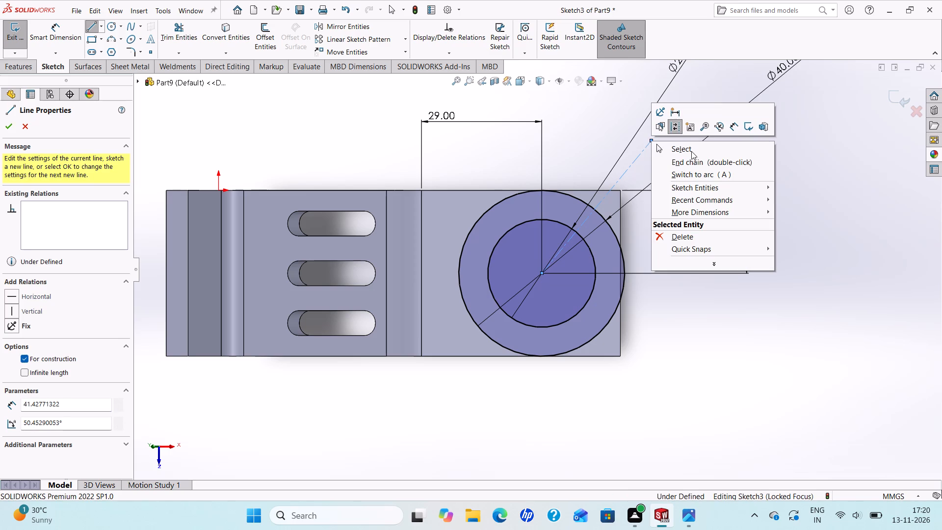
left_click(691, 151)
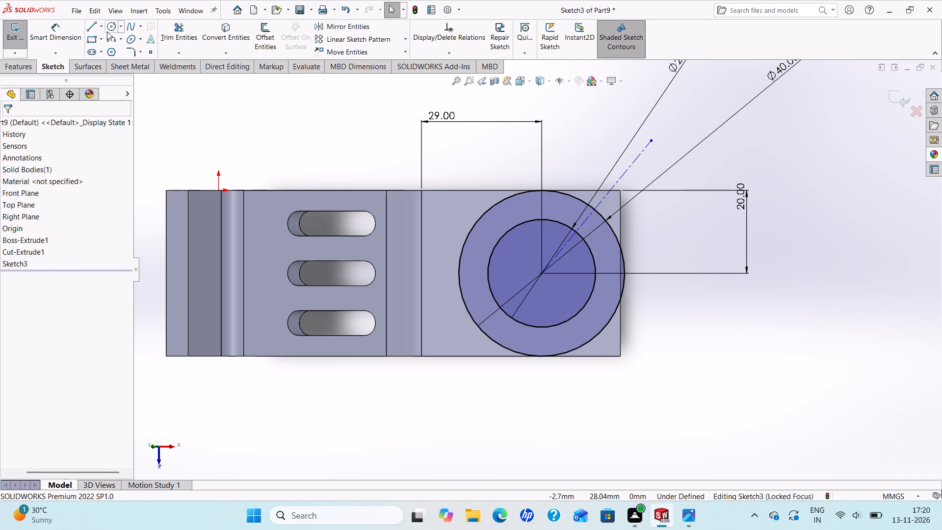
Sketch a horizontal centerline about 40 mm long from the circles' centre outward past the strap's free end.
left_click(99, 28)
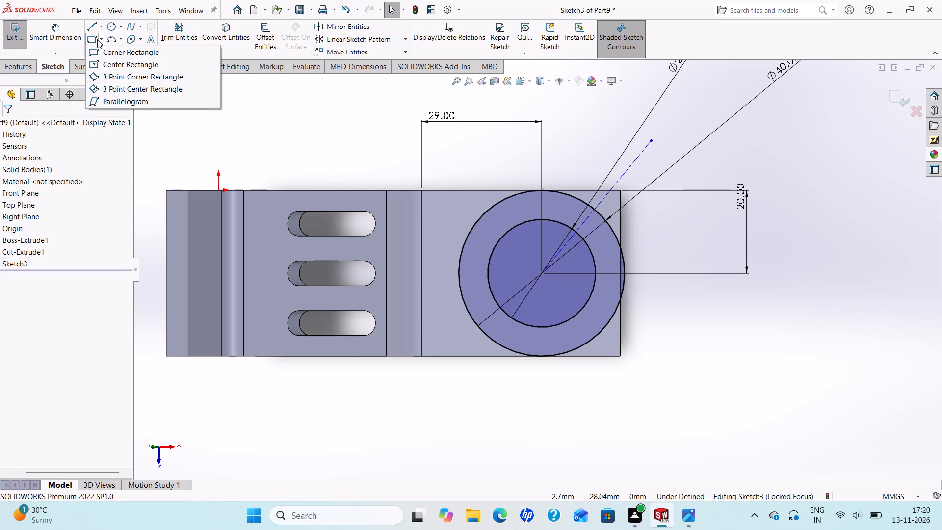
left_click(102, 28)
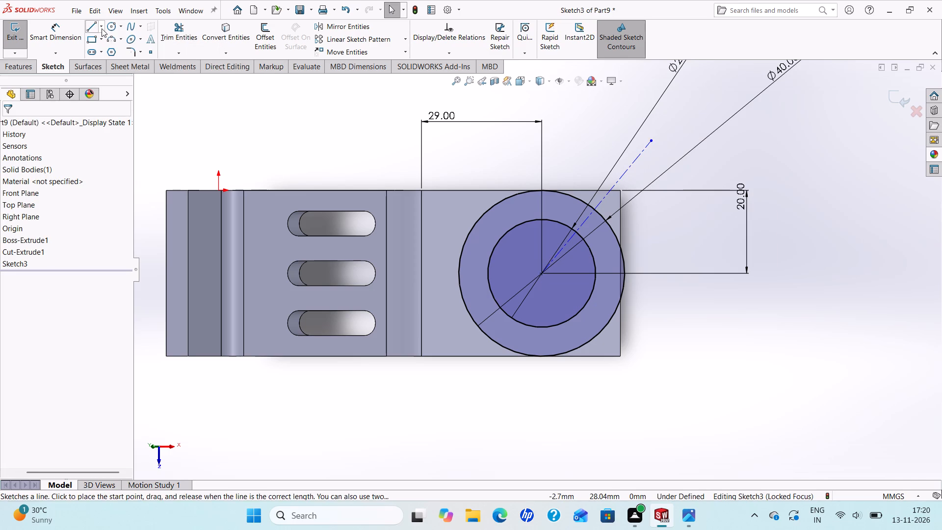
left_click(102, 28)
left_click(104, 52)
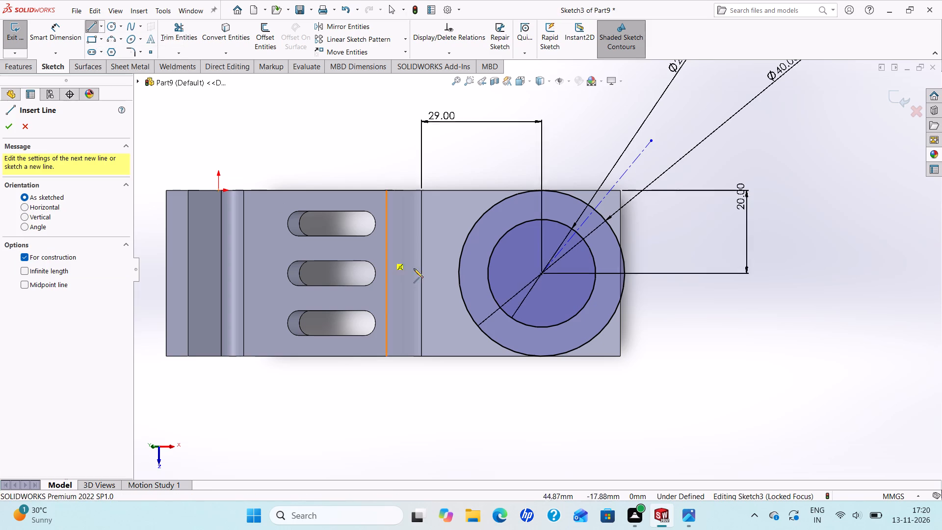
left_click(541, 274)
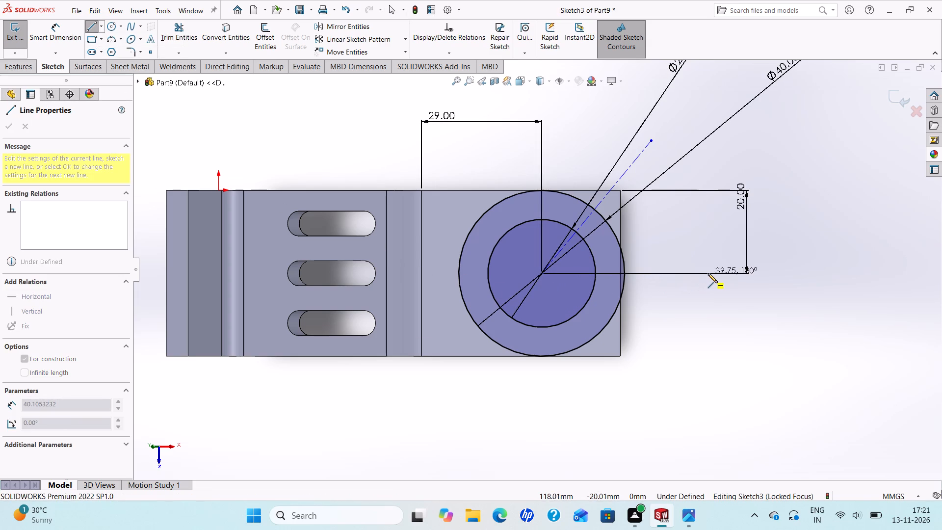
left_click(709, 273)
right_click(709, 273)
left_click(735, 284)
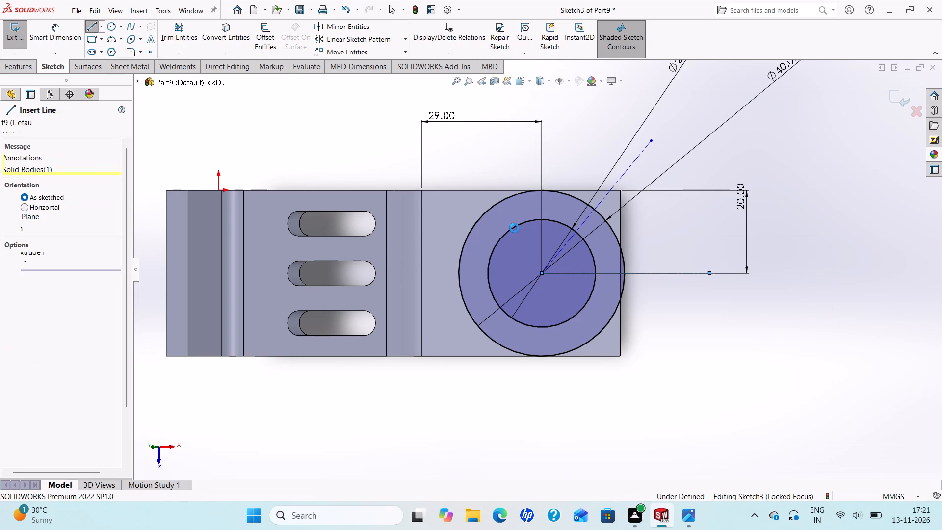
Dimension the angle between the sloped and horizontal centerlines to 42°.
left_click(66, 32)
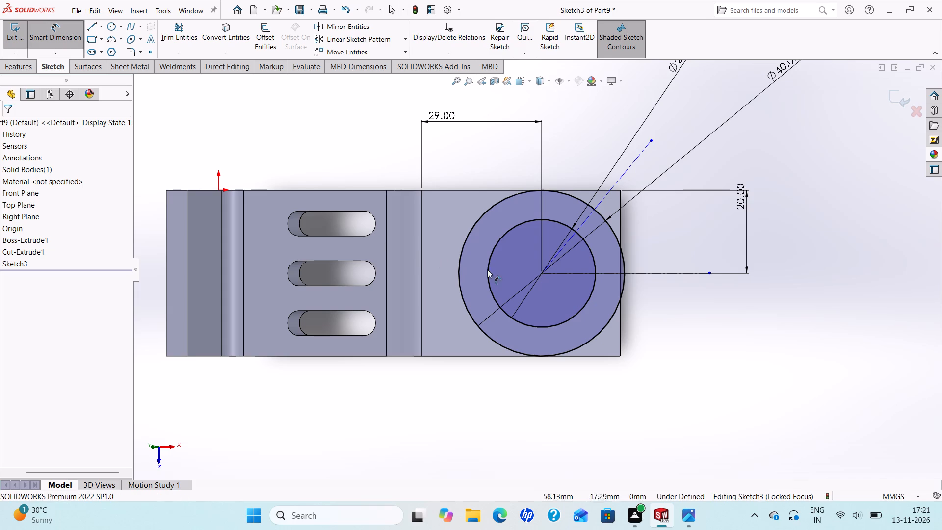
left_click(589, 216)
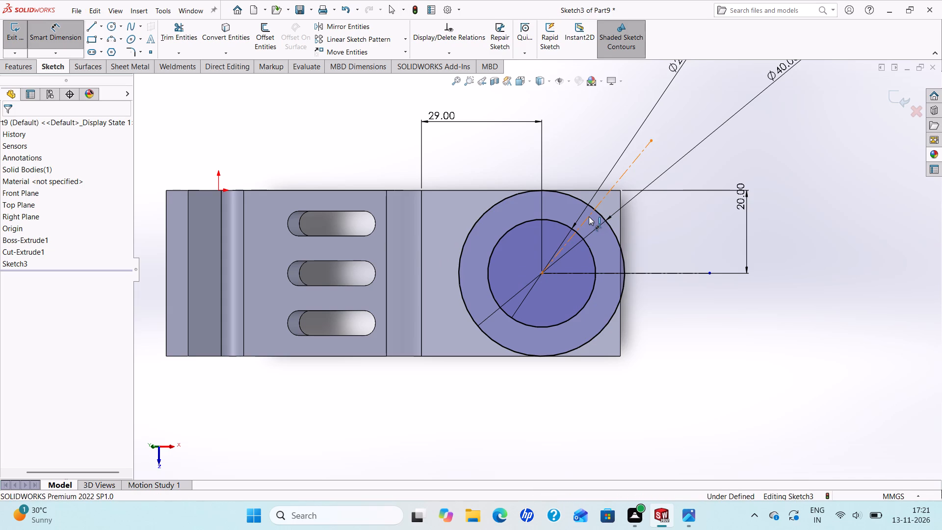
left_click(614, 270)
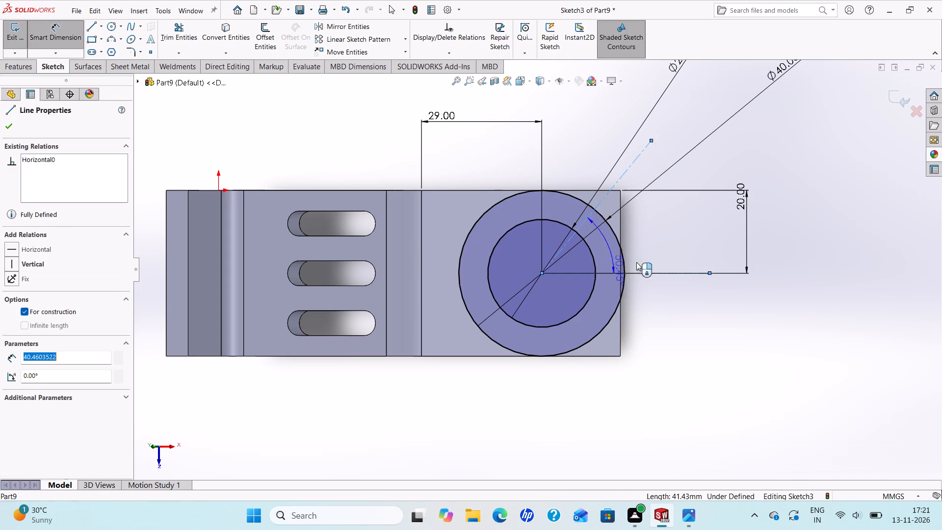
left_click(662, 254)
type("42")
key("Return")
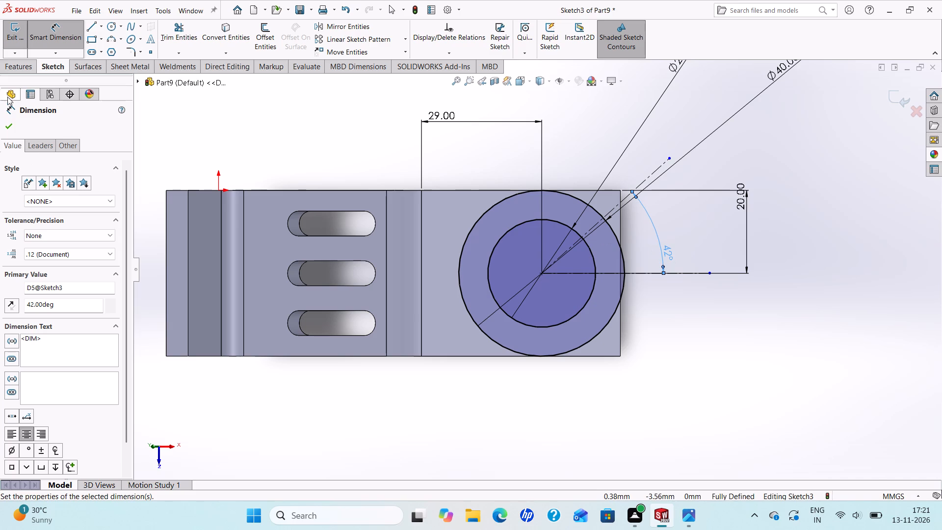
left_click(6, 127)
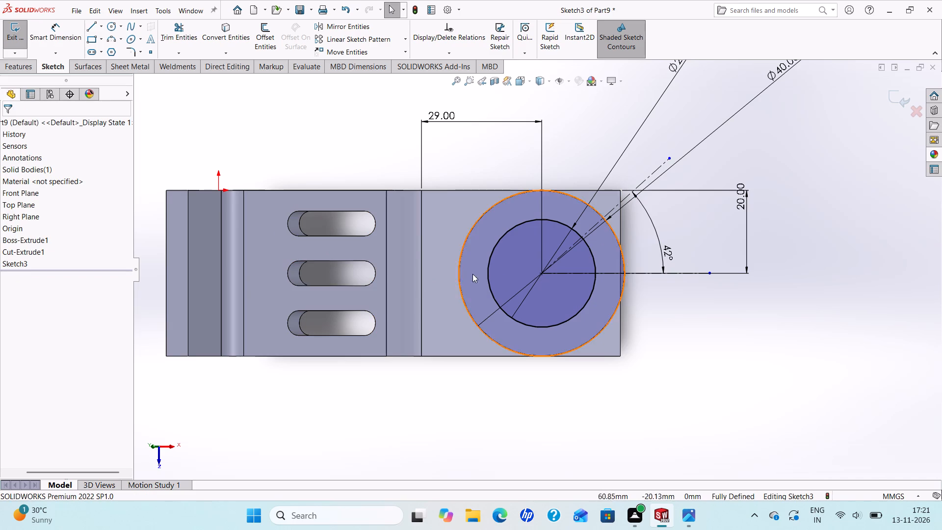
Check the practice drawing's split width and offset the sloped centerline 2.5 mm bi-directionally with dimensions added.
left_click(696, 516)
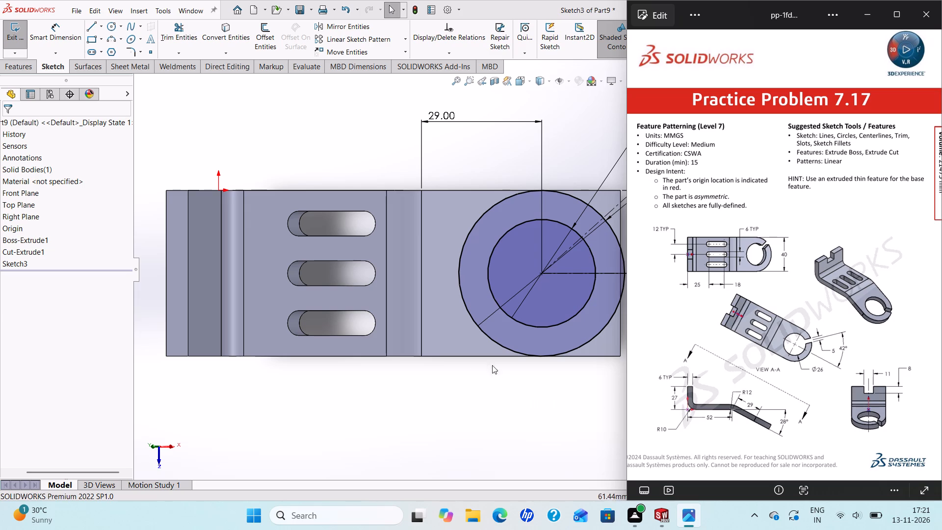
left_click(535, 395)
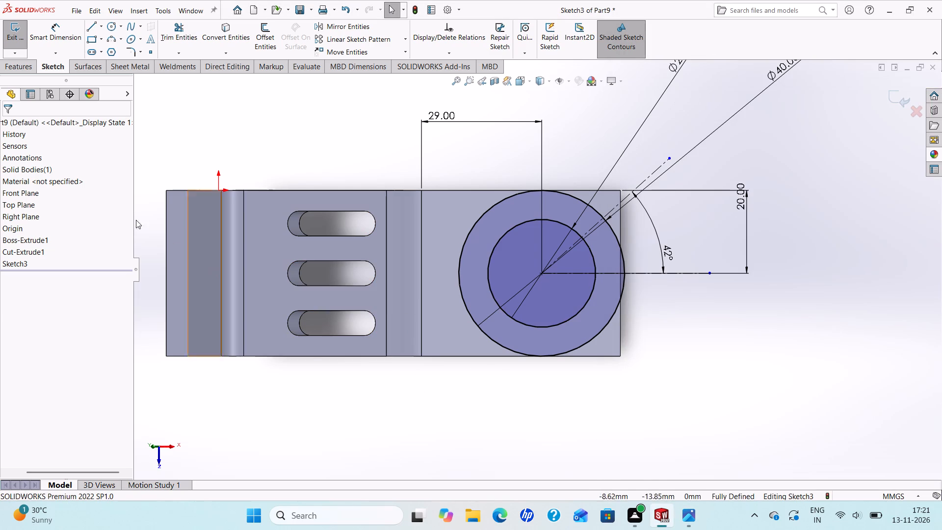
left_click(103, 38)
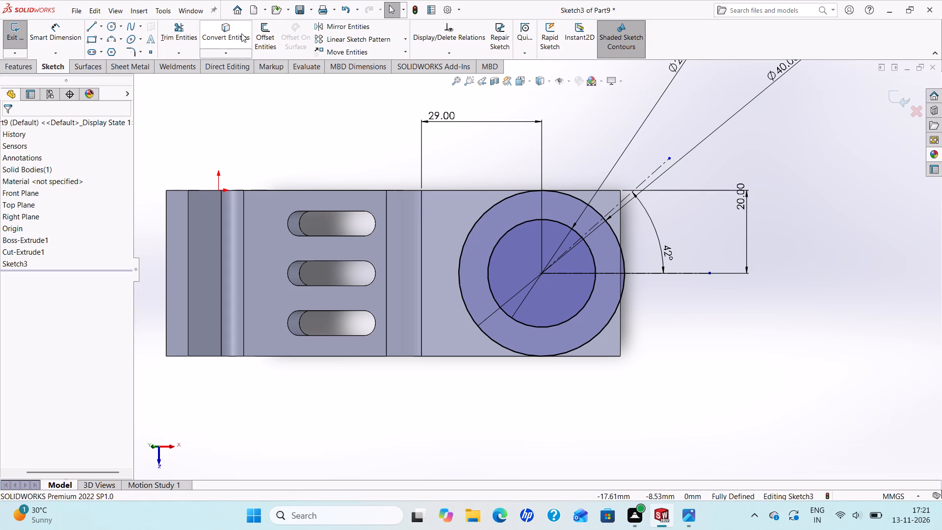
left_click(262, 46)
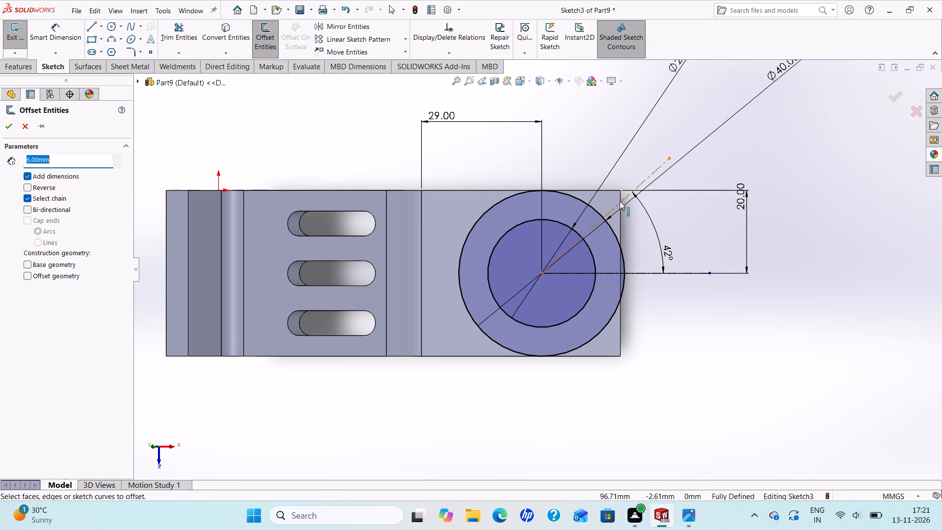
left_click(619, 202)
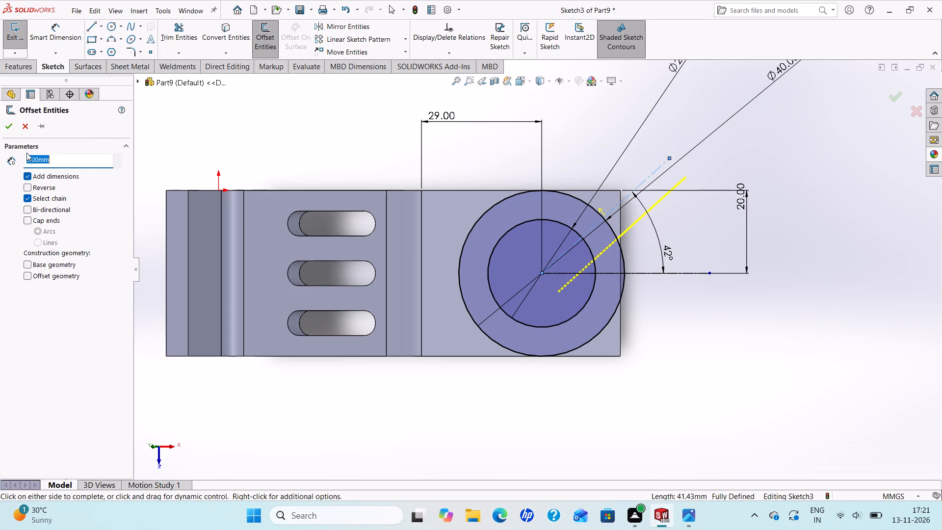
type("2.5")
key("Return")
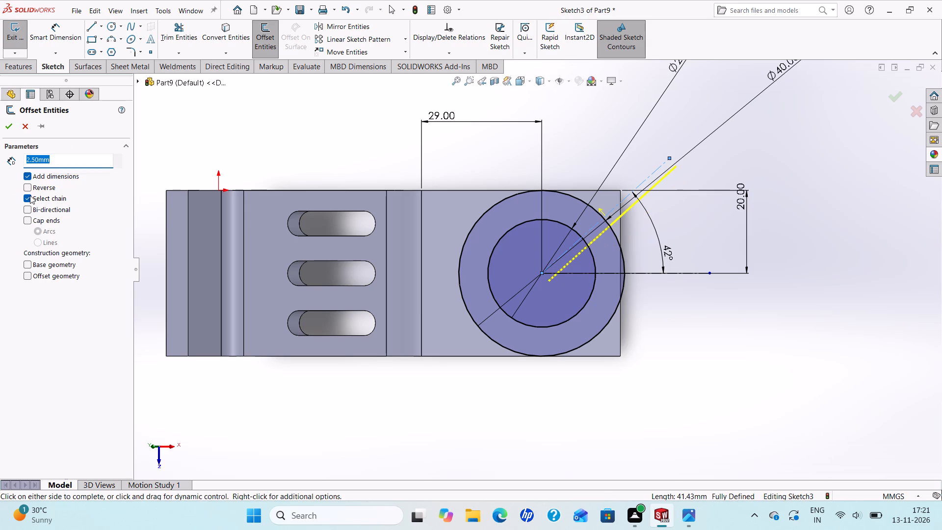
left_click(26, 208)
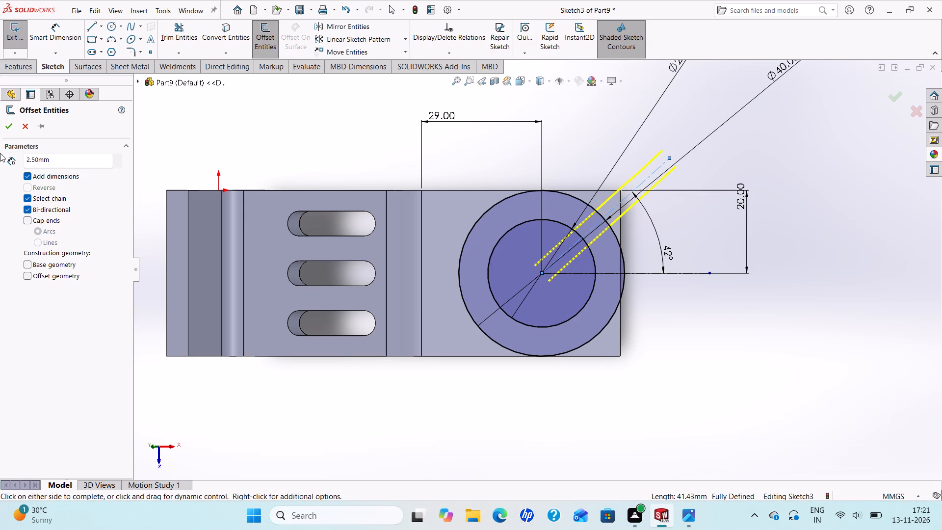
left_click(3, 125)
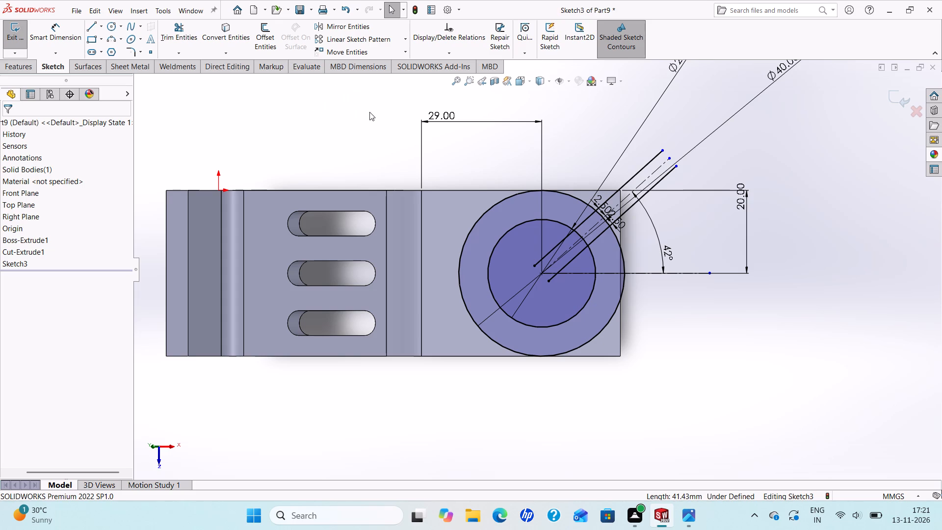
Power trim the portions of both offset lines that extend outside the 40 mm circle.
left_click(176, 31)
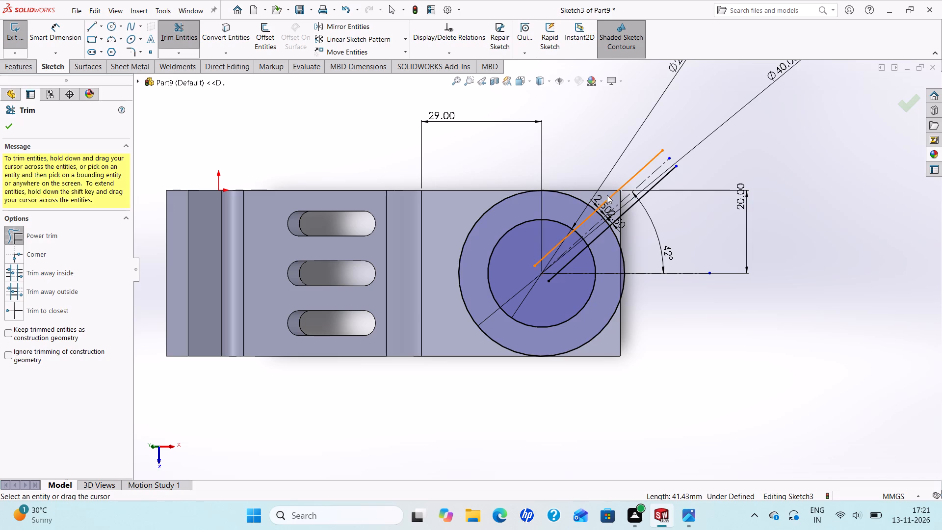
scroll(615, 188, "down", 3)
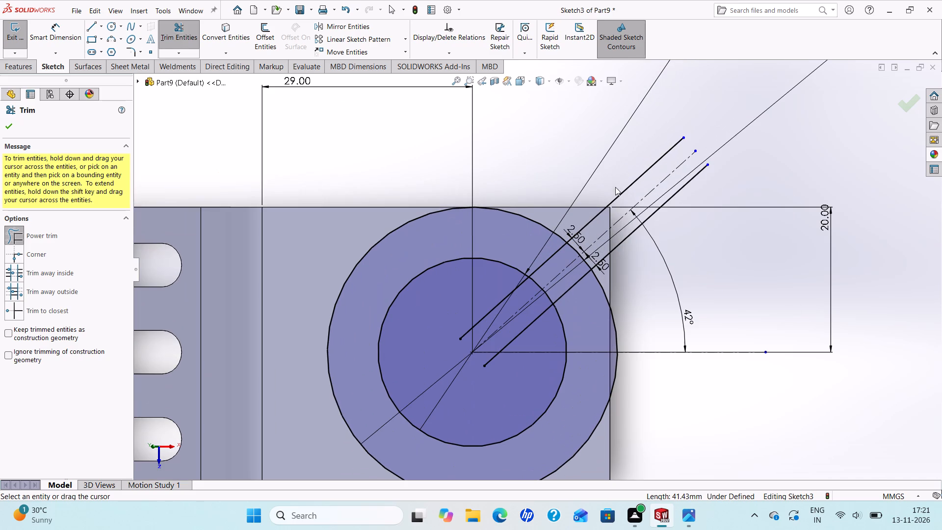
left_click_drag(616, 156, 637, 183)
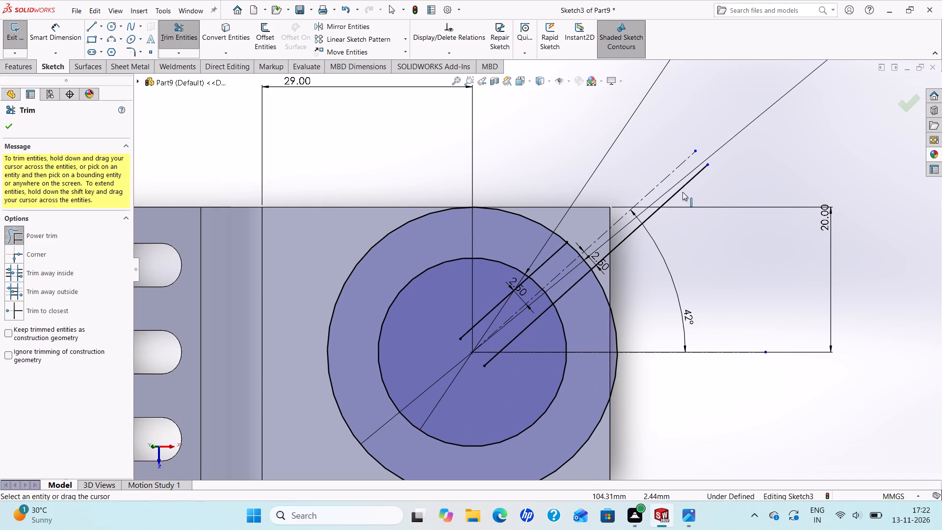
left_click_drag(730, 187, 678, 189)
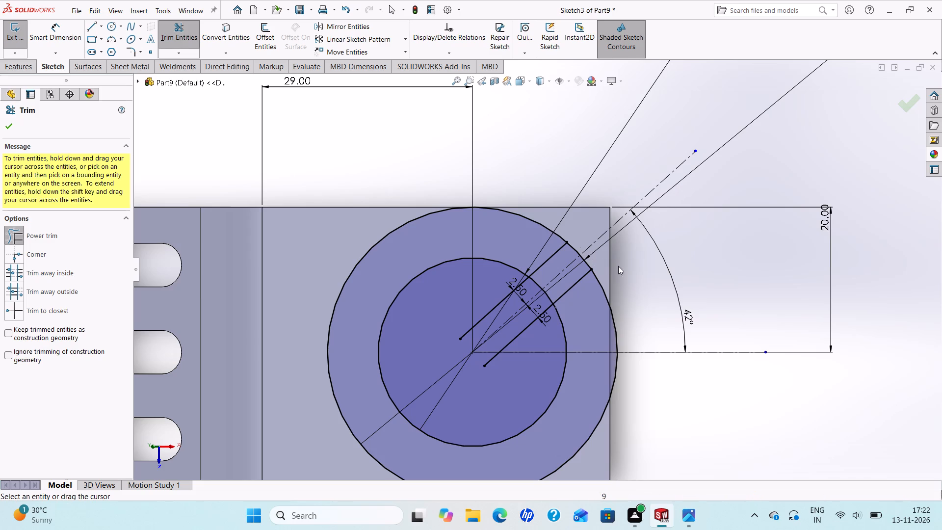
Power trim the portions of both split lines that lie inside the 26 mm circle.
scroll(609, 268, "up", 2)
scroll(574, 273, "down", 1)
scroll(525, 290, "up", 2)
scroll(523, 310, "down", 2)
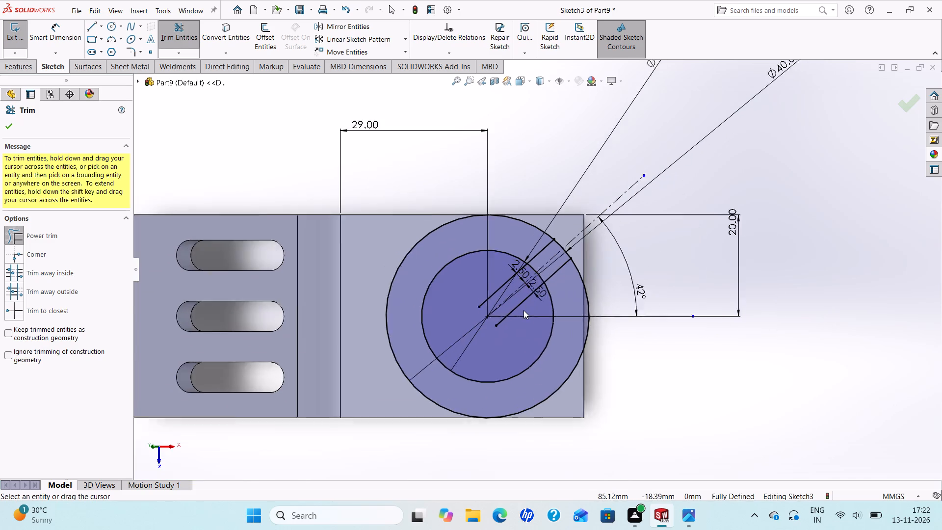
scroll(523, 310, "down", 3)
left_click_drag(476, 224, 479, 251)
left_click_drag(479, 251, 479, 252)
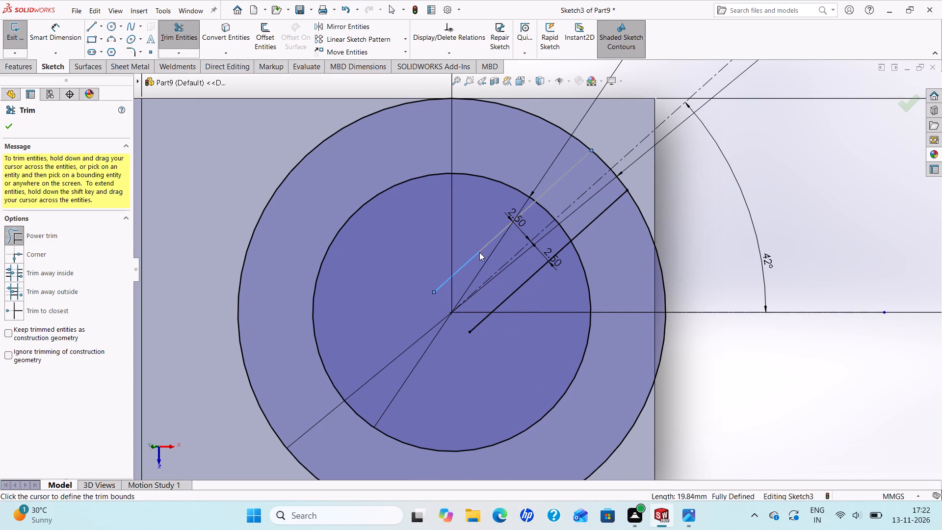
left_click_drag(479, 252, 480, 259)
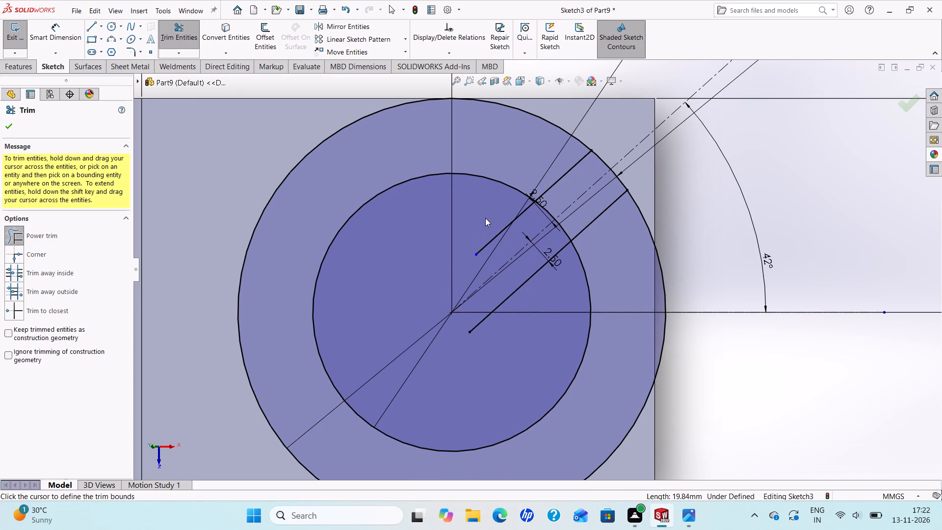
left_click_drag(485, 218, 494, 247)
left_click_drag(543, 300, 523, 280)
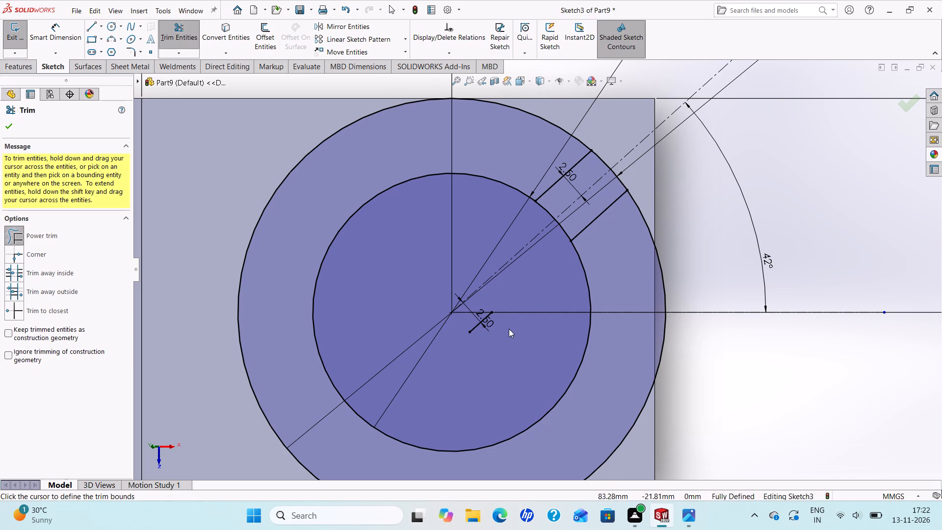
left_click_drag(500, 338, 475, 319)
left_click_drag(475, 319, 470, 321)
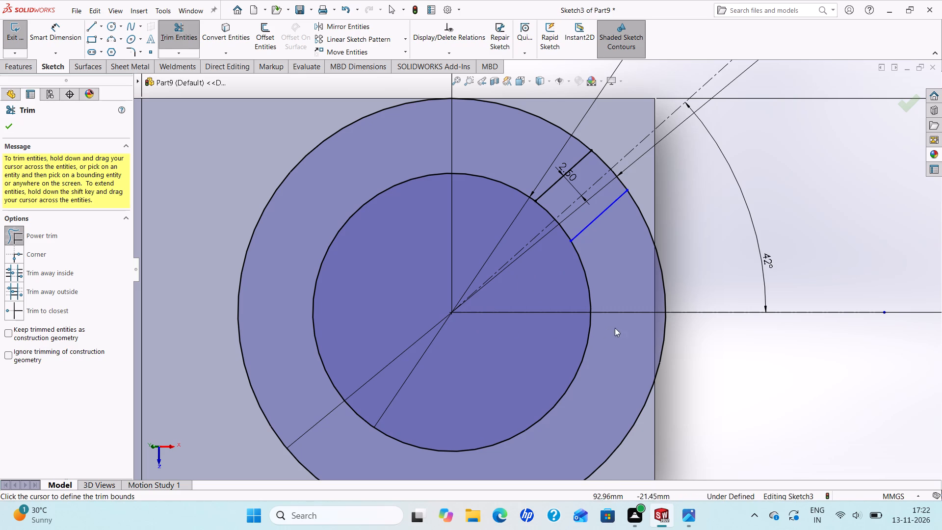
Trim the arcs of the 40 mm and 26 mm circles between the two split lines to open the ring.
scroll(503, 208, "up", 3)
scroll(545, 230, "down", 2)
scroll(546, 230, "up", 2)
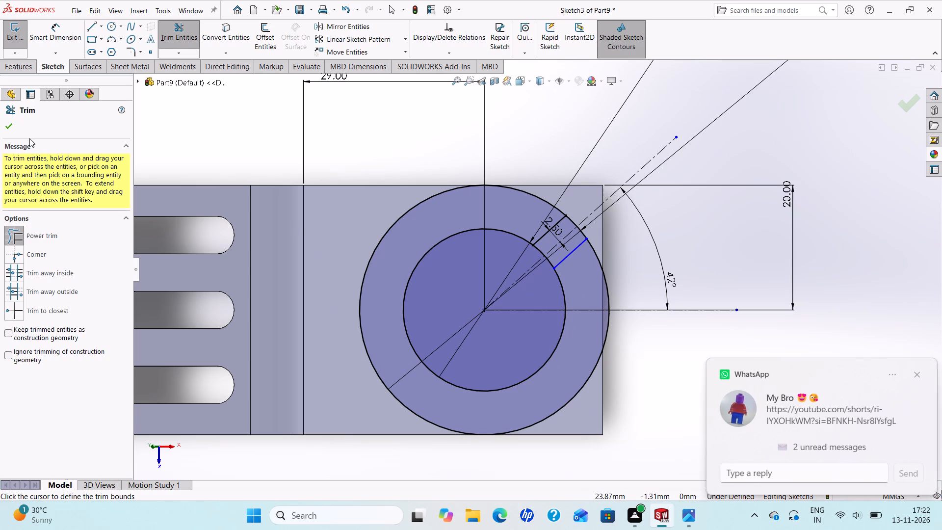
scroll(568, 236, "down", 3)
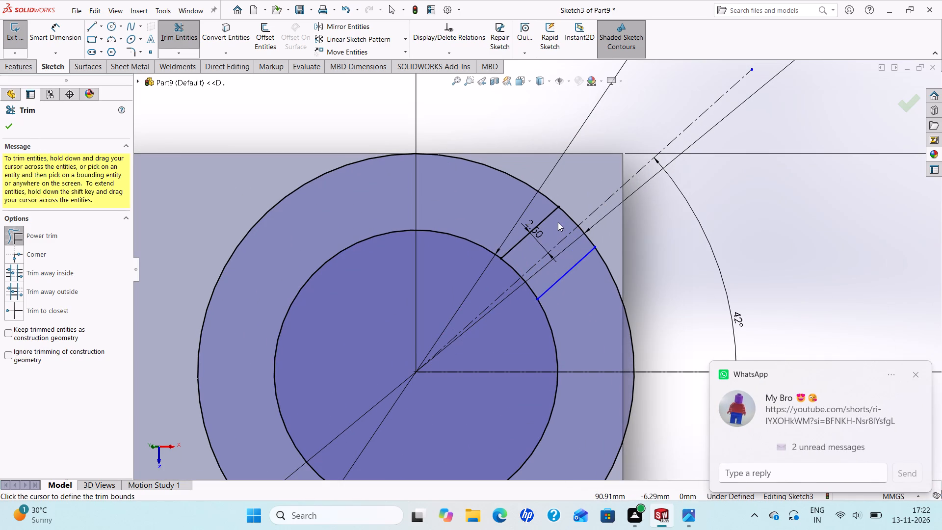
left_click_drag(558, 222, 589, 209)
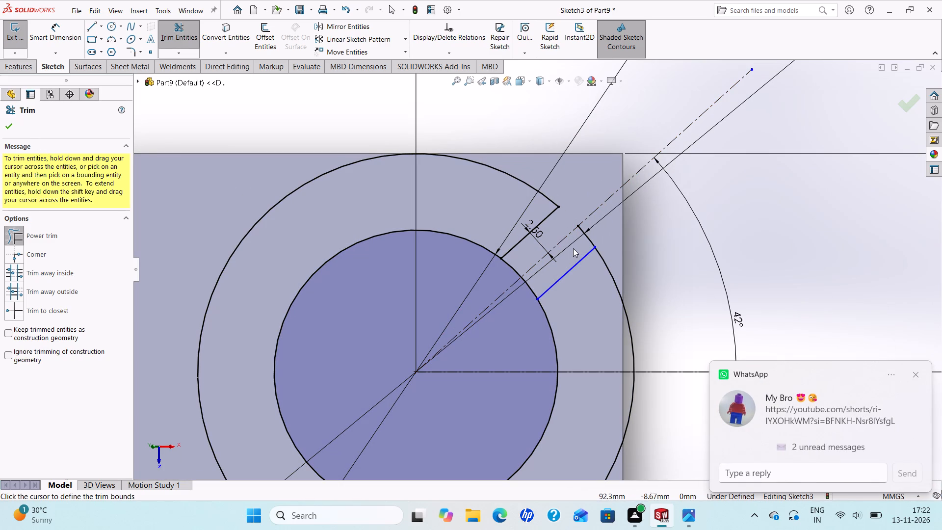
left_click_drag(573, 248, 606, 226)
scroll(535, 277, "up", 2)
left_click_drag(518, 295, 548, 269)
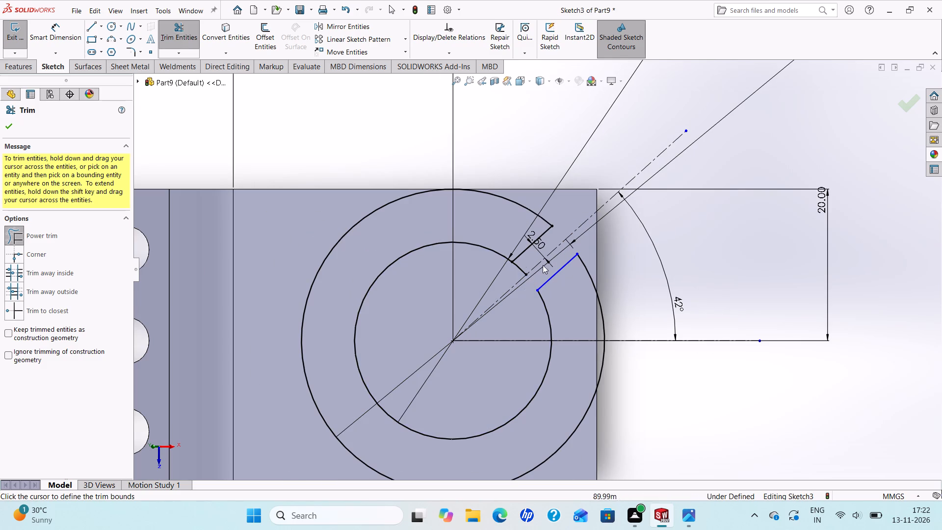
left_click_drag(506, 275, 528, 265)
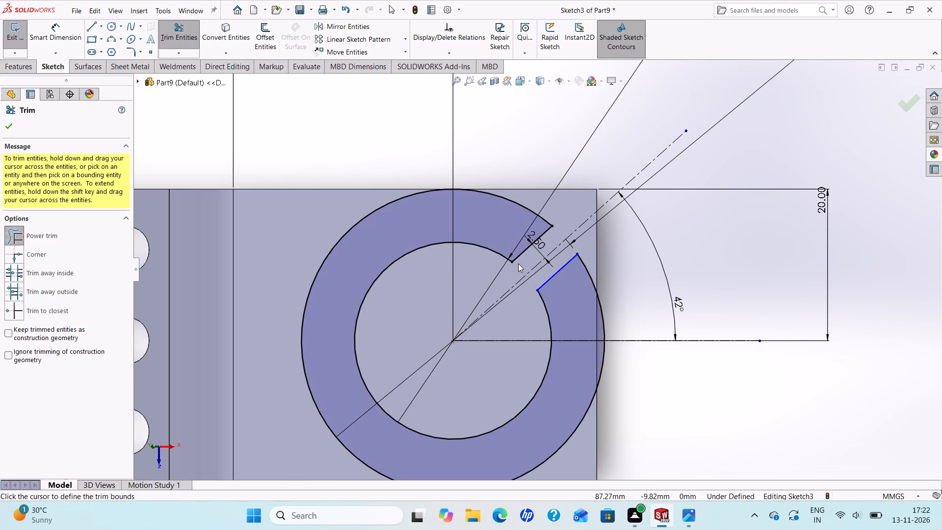
left_click(9, 125)
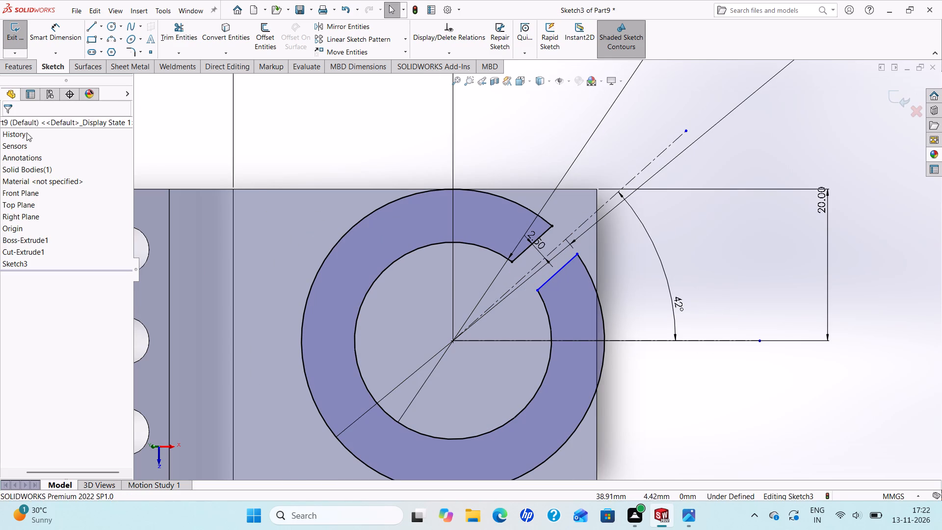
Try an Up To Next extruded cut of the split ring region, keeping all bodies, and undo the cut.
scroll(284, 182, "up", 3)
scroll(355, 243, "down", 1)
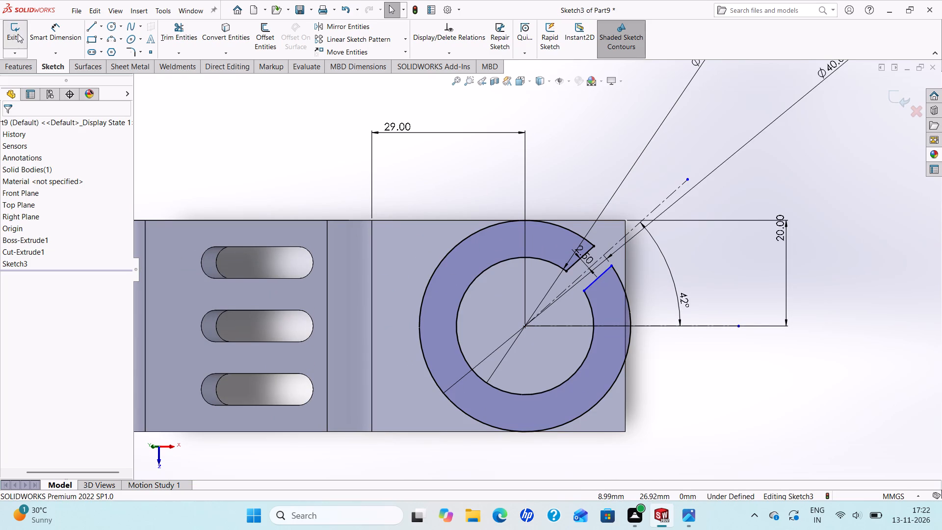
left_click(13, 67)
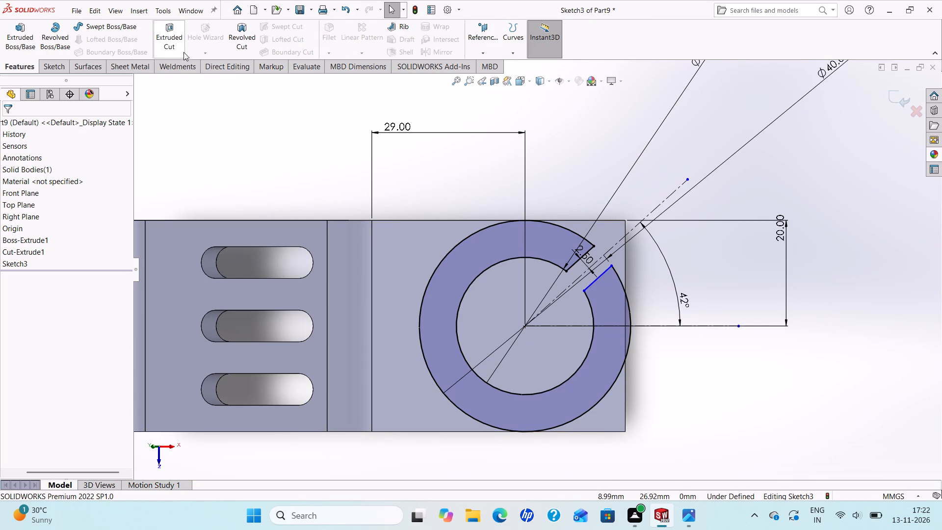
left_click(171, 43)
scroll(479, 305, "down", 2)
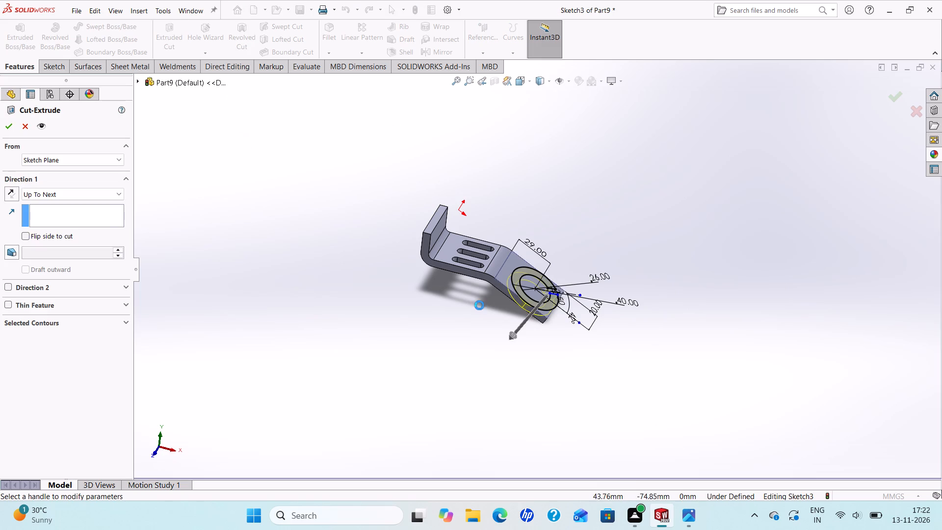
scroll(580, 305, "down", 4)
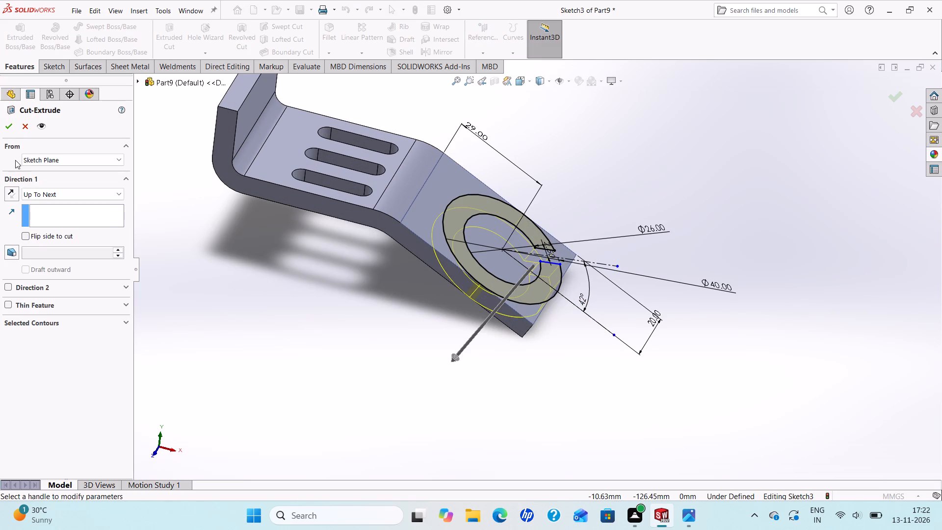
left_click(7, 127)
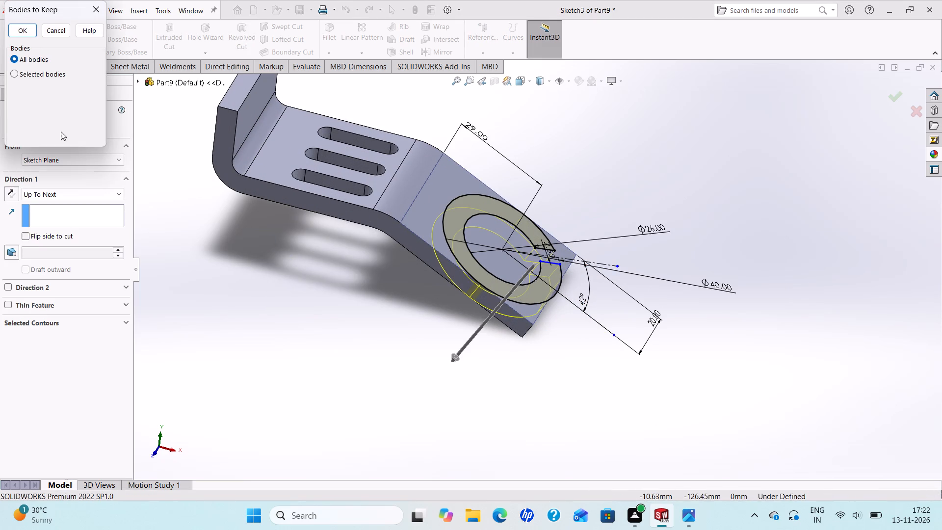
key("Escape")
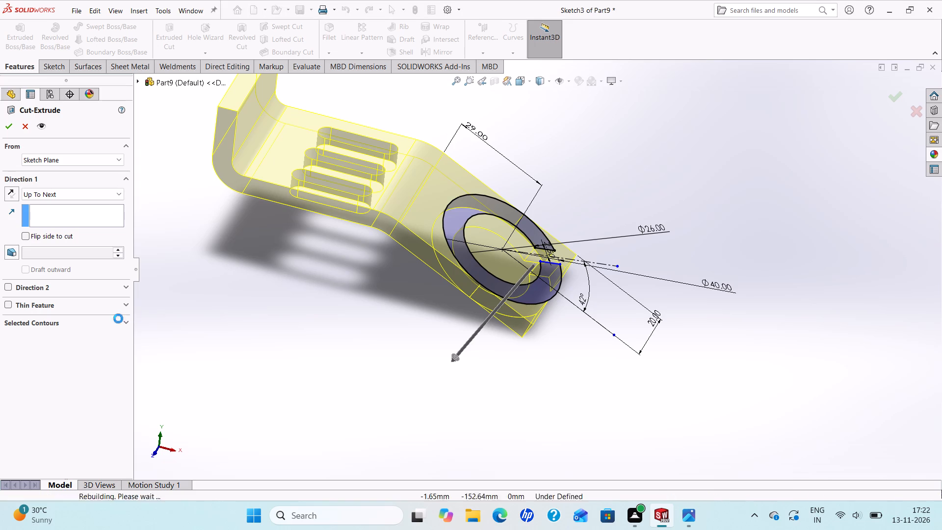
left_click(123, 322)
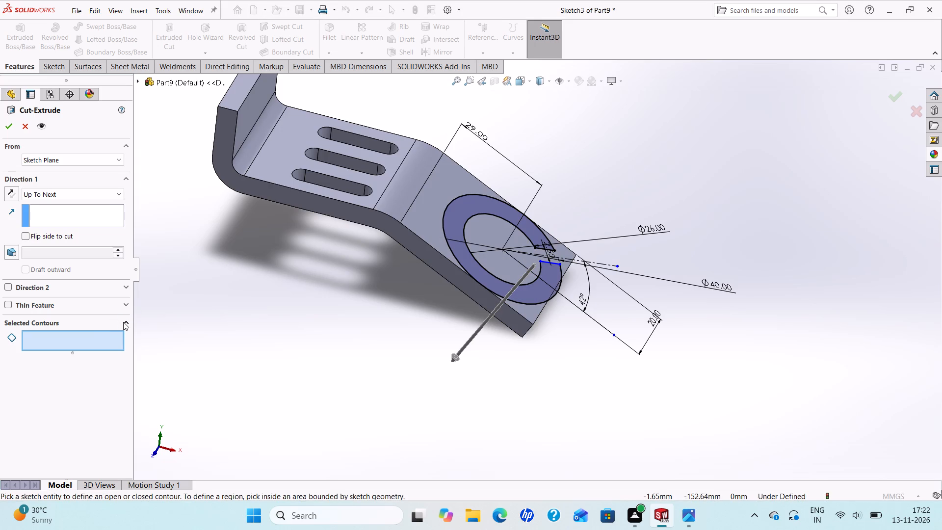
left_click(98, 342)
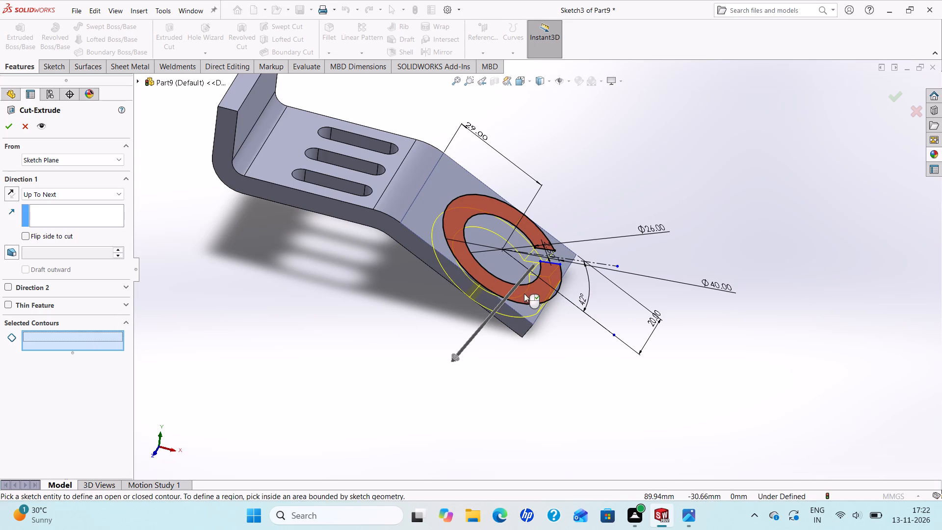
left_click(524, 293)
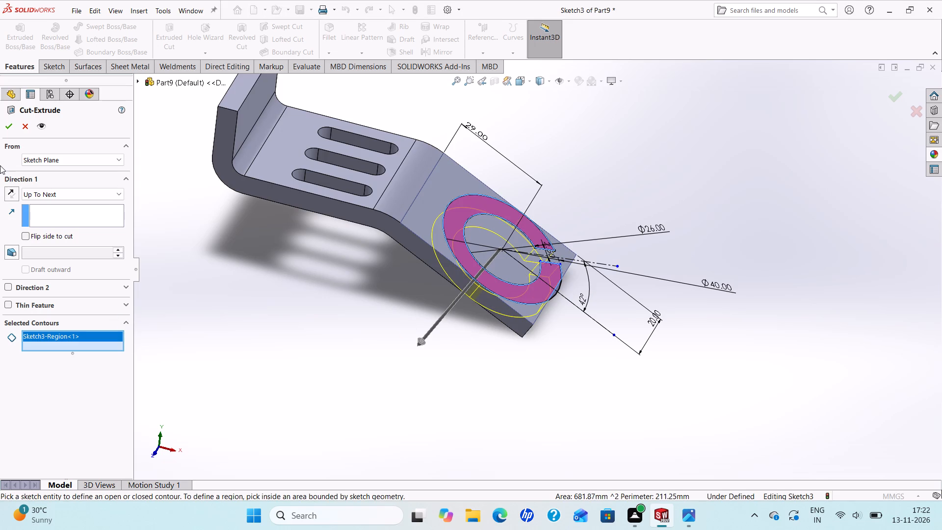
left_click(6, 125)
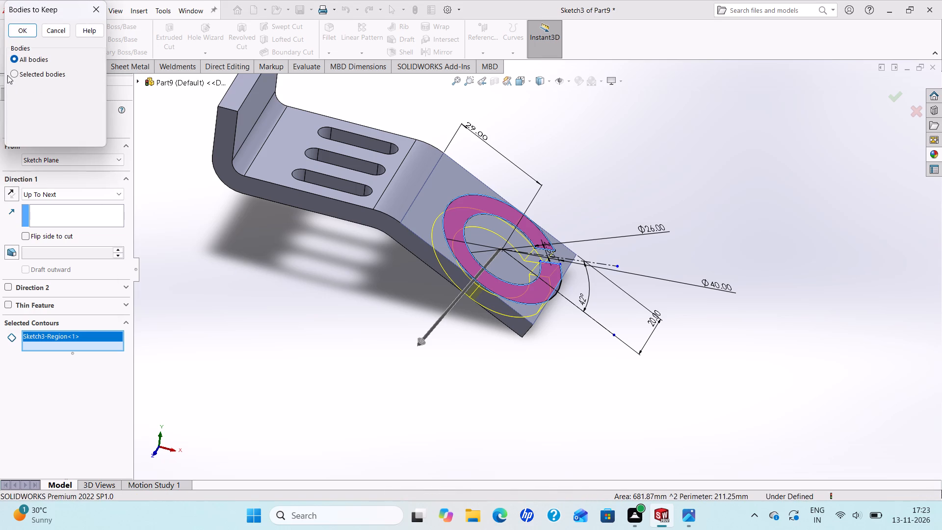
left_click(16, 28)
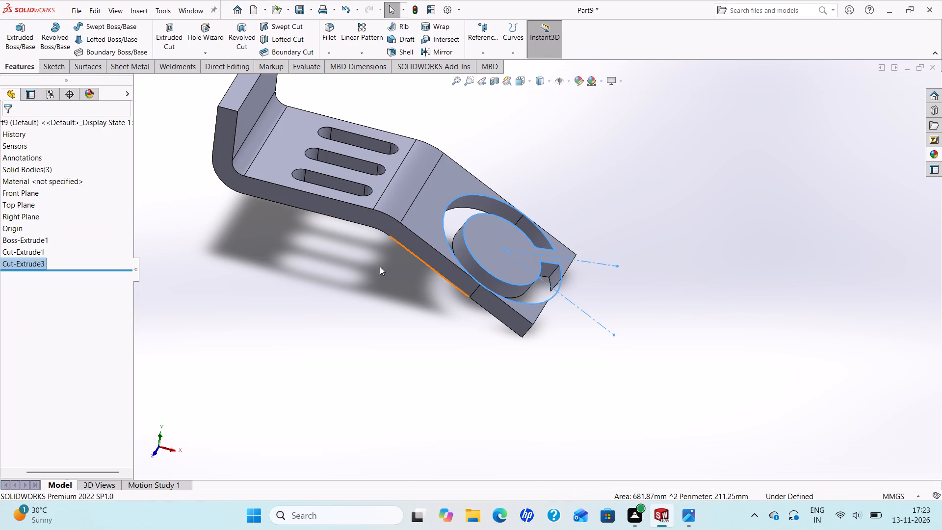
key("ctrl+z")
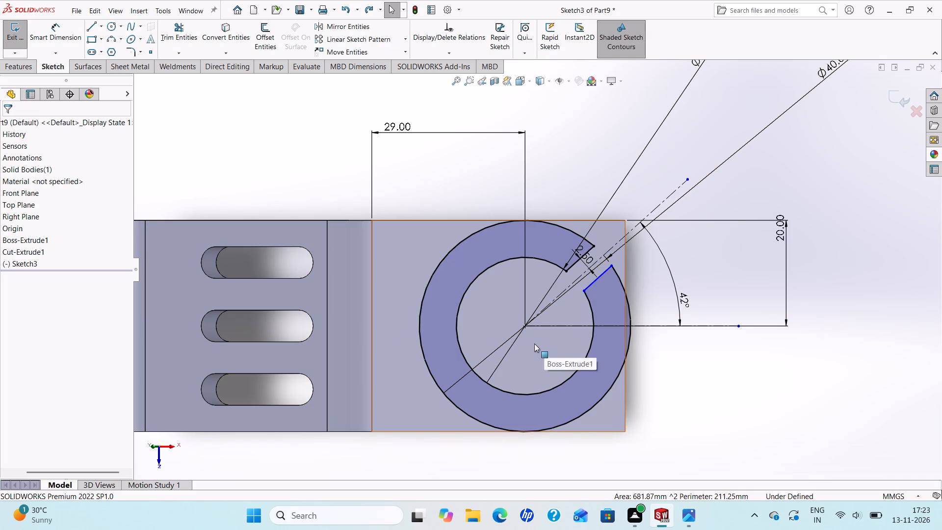
Check the ring's location on the practice drawing and delete the 29 mm dimension between the bend edge and the circles' centre.
scroll(518, 334, "up", 1)
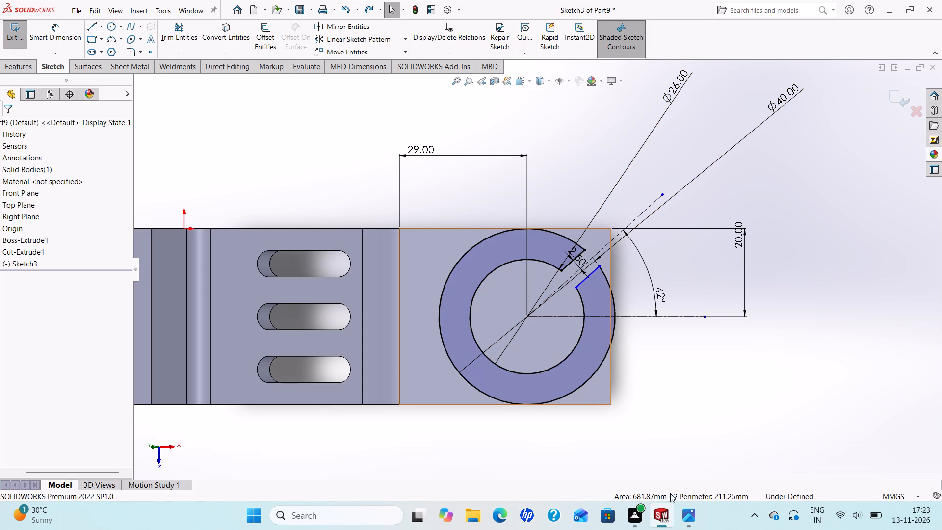
left_click(681, 517)
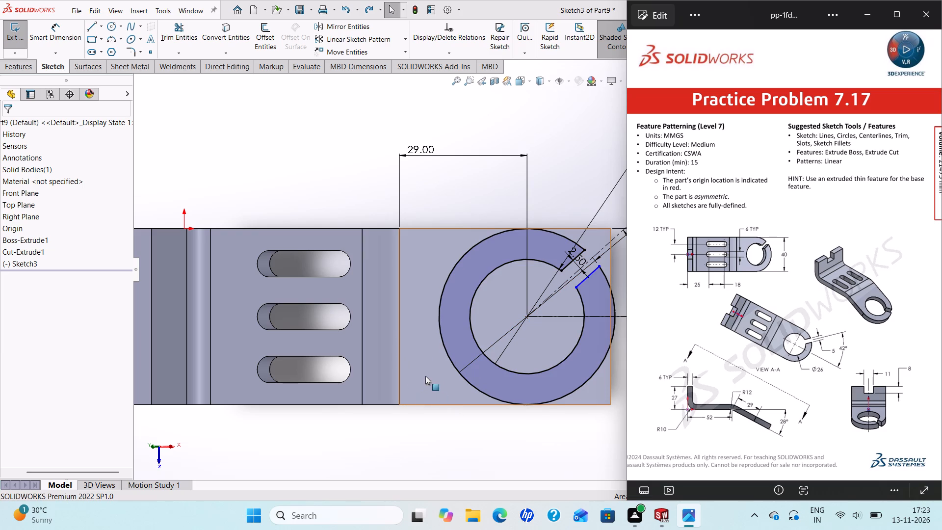
scroll(429, 368, "up", 3)
scroll(576, 337, "down", 2)
scroll(552, 322, "up", 3)
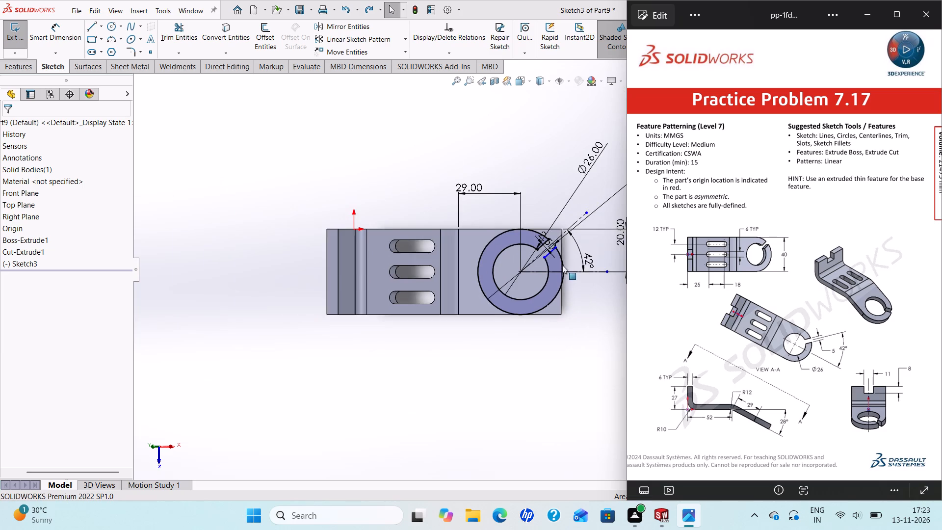
scroll(563, 260, "down", 2)
scroll(487, 254, "up", 3)
left_click(471, 205)
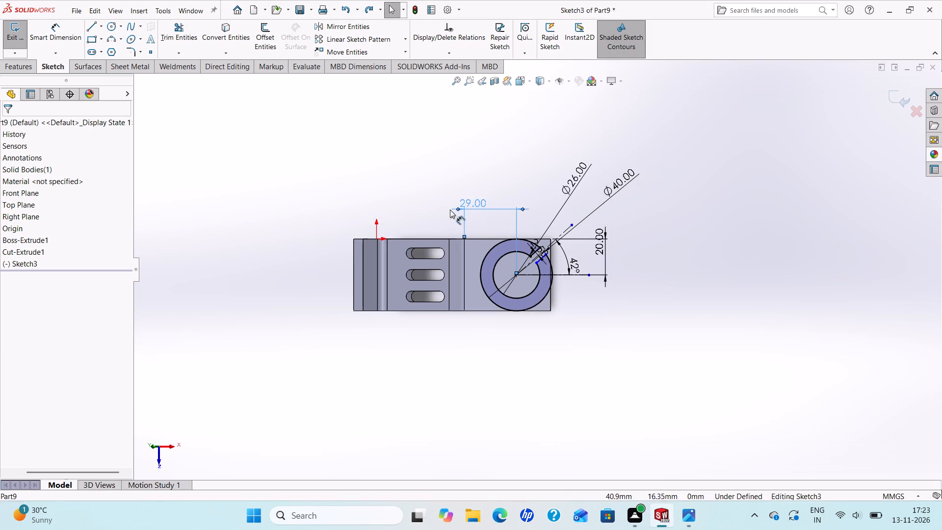
key("Delete")
Dimension the distance from the vertex on the underside of the sloped end's bend to the circles' centre as 29 mm.
scroll(548, 299, "up", 2)
middle_click_drag(546, 299, 532, 275)
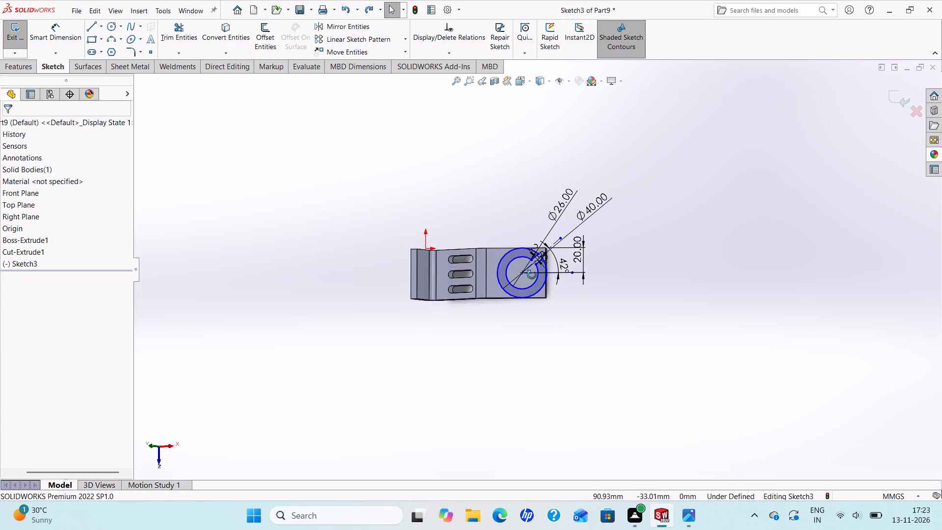
middle_click_drag(532, 275, 511, 219)
scroll(537, 250, "down", 1)
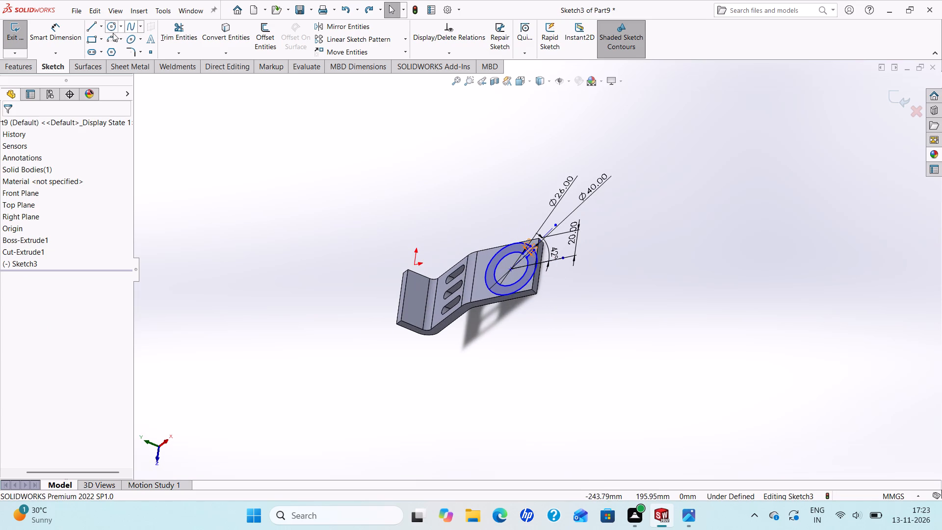
left_click(64, 44)
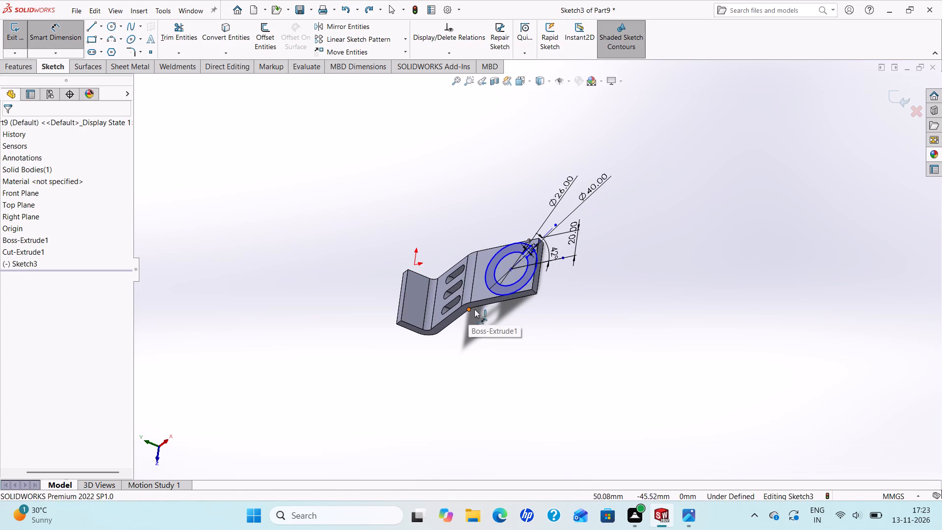
scroll(473, 307, "down", 5)
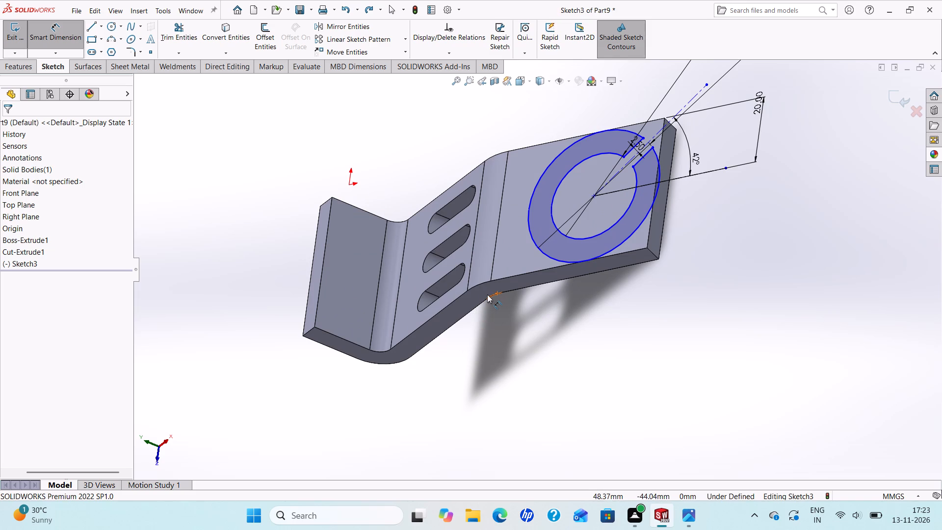
left_click(487, 300)
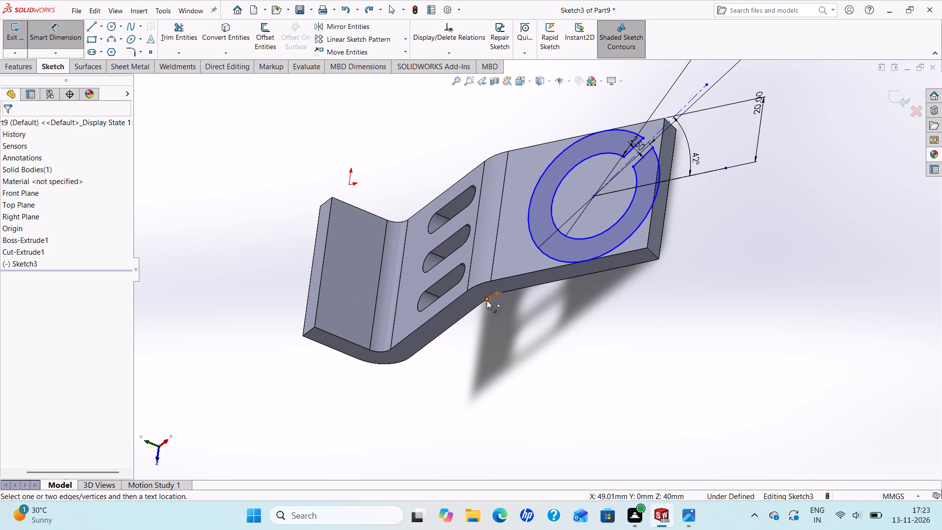
left_click(592, 197)
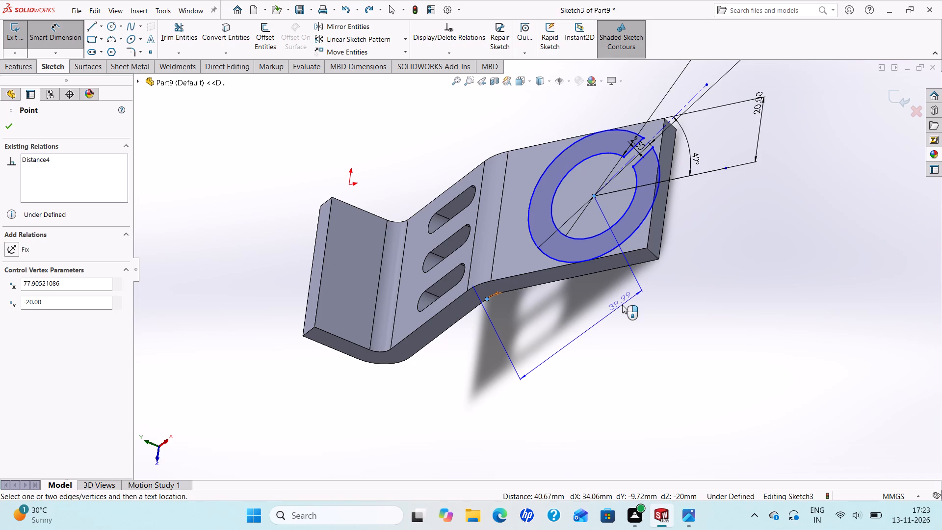
left_click(622, 305)
type("29")
key("Return")
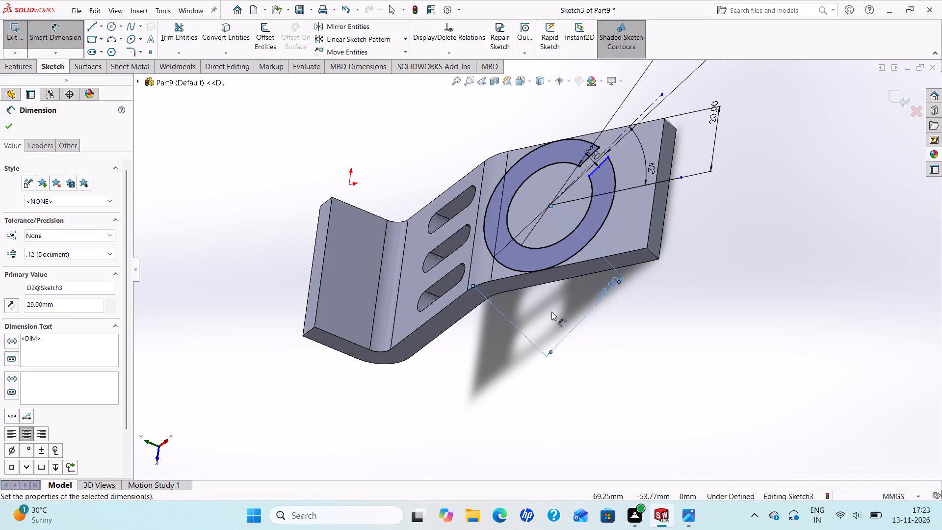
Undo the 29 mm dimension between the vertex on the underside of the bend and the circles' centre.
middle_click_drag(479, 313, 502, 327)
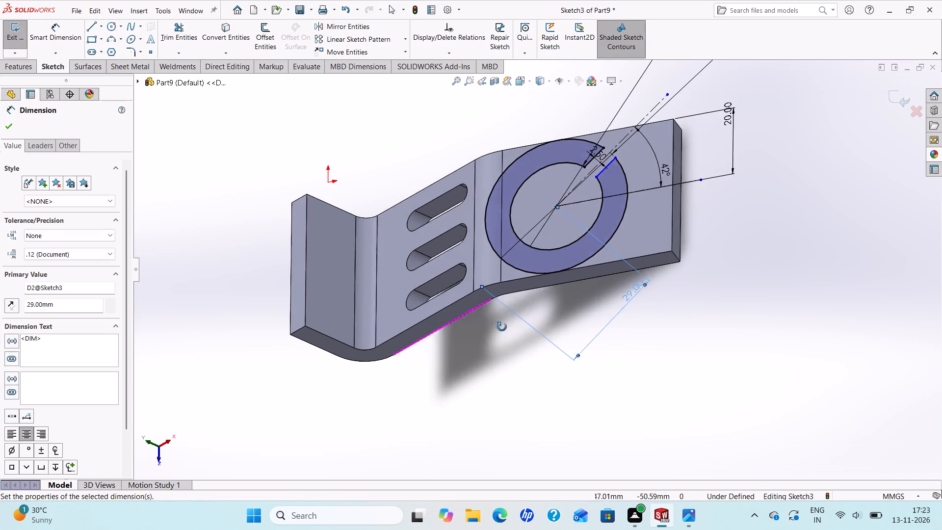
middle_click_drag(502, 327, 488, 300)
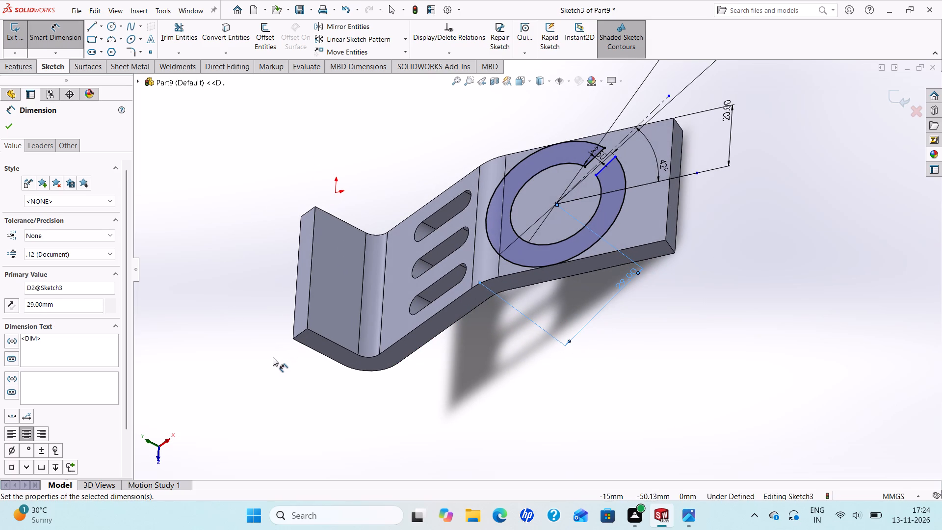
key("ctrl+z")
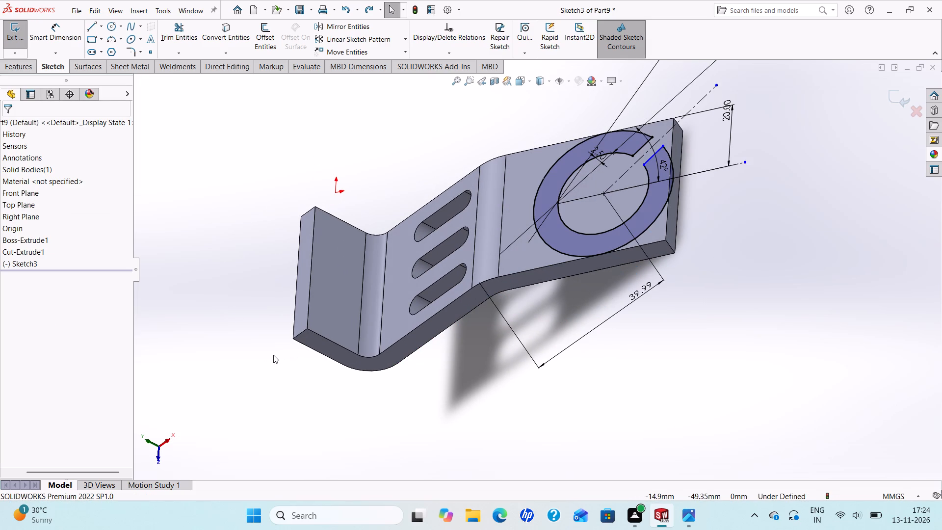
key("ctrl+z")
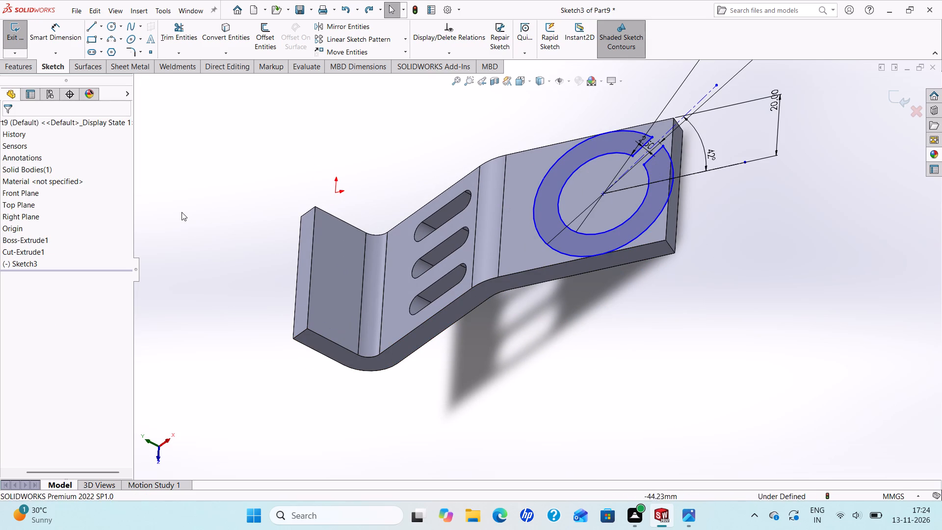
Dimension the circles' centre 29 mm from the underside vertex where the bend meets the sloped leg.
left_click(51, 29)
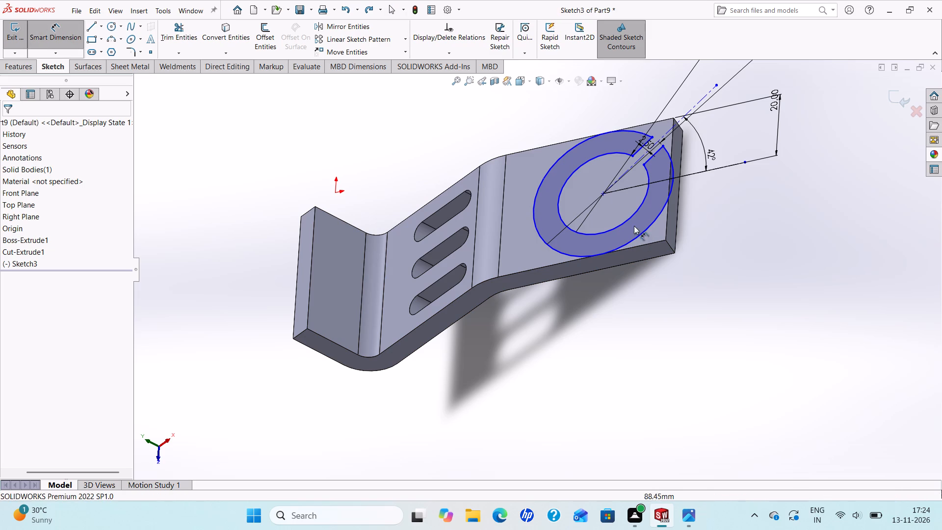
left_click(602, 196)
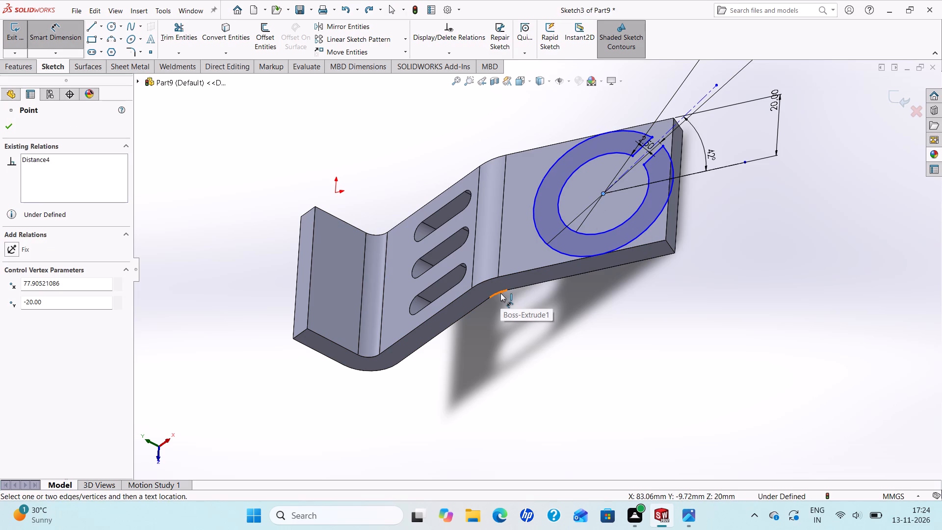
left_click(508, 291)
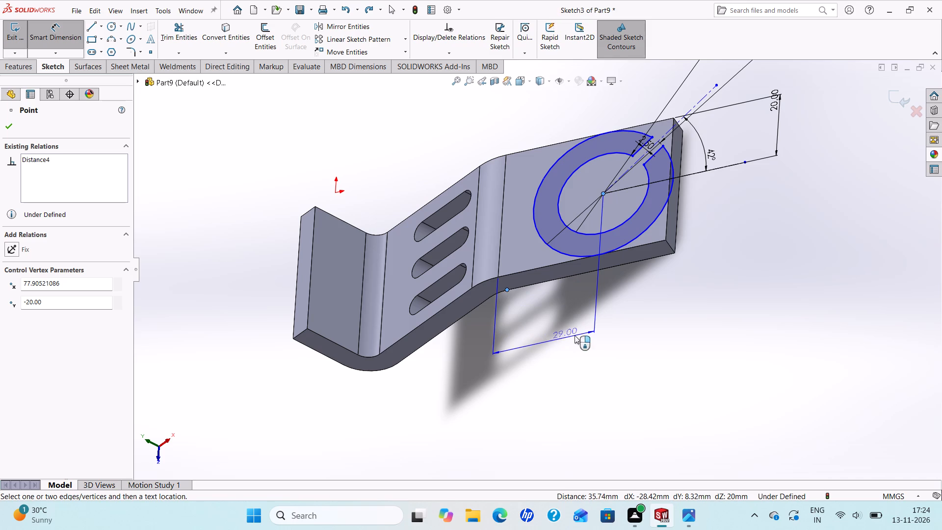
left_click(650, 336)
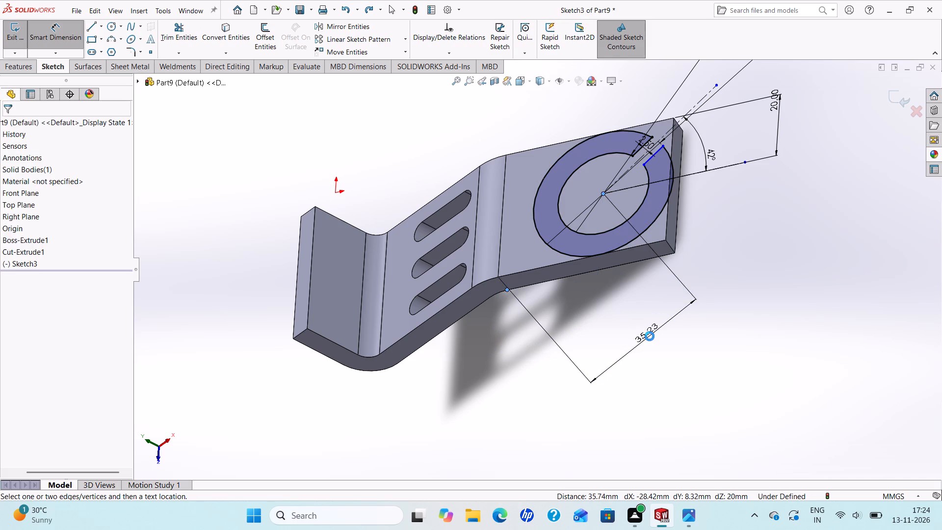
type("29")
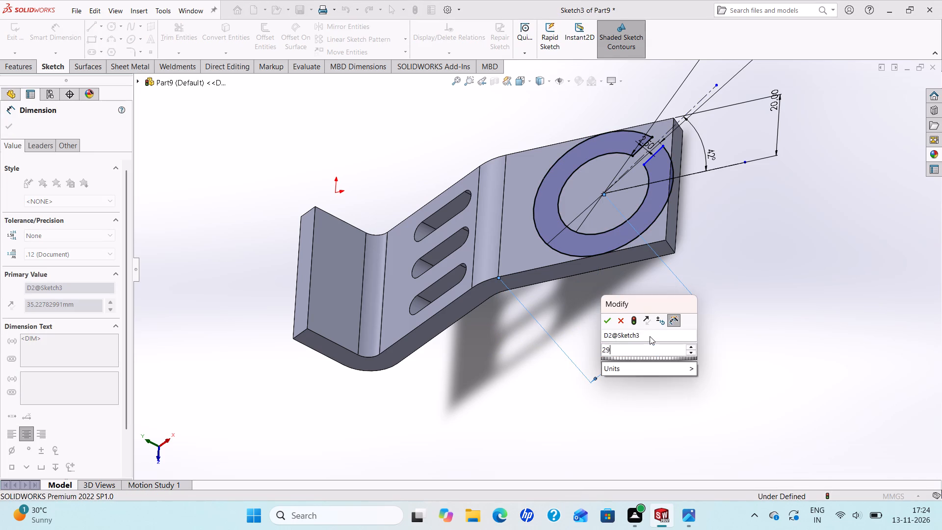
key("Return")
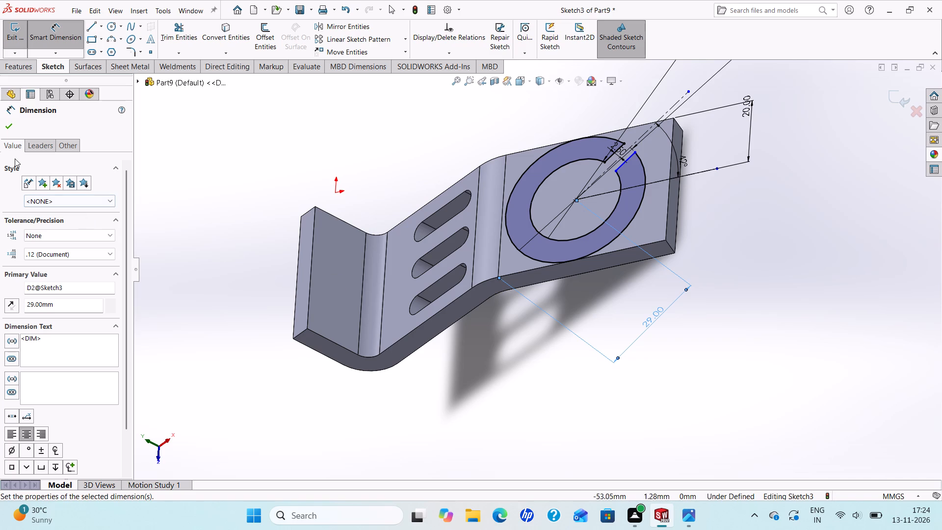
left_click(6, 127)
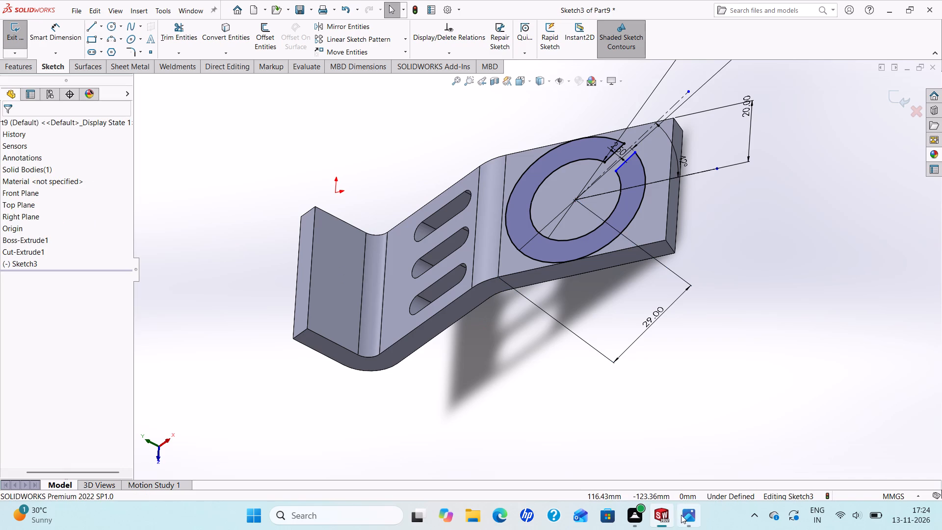
Check the practice drawing, leave the ring sketch, and set the sloped leg's horizontal length to 50 mm in the base profile sketch.
left_click(680, 514)
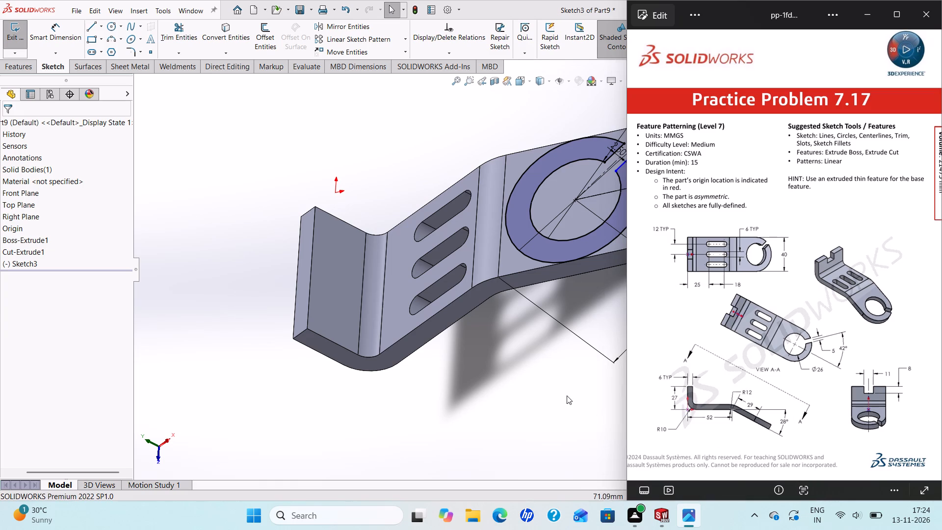
left_click(536, 372)
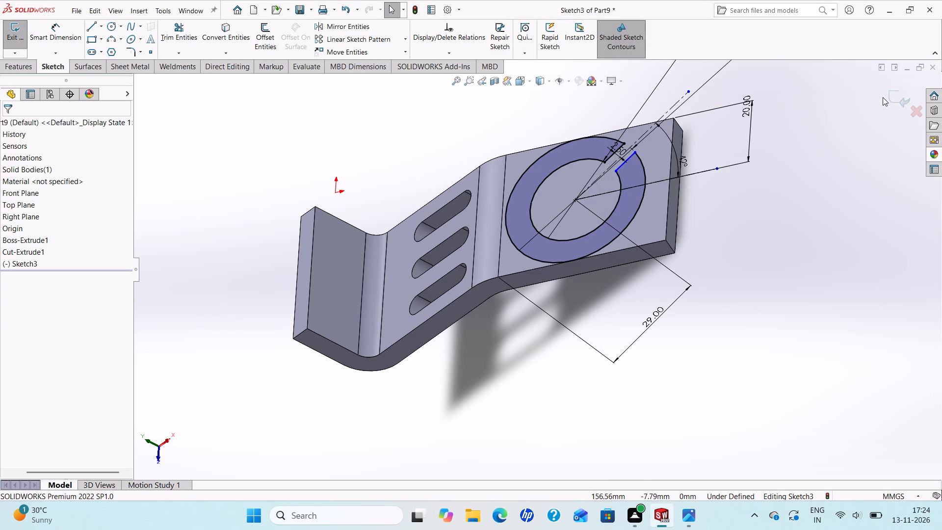
left_click(890, 99)
scroll(696, 175, "up", 3)
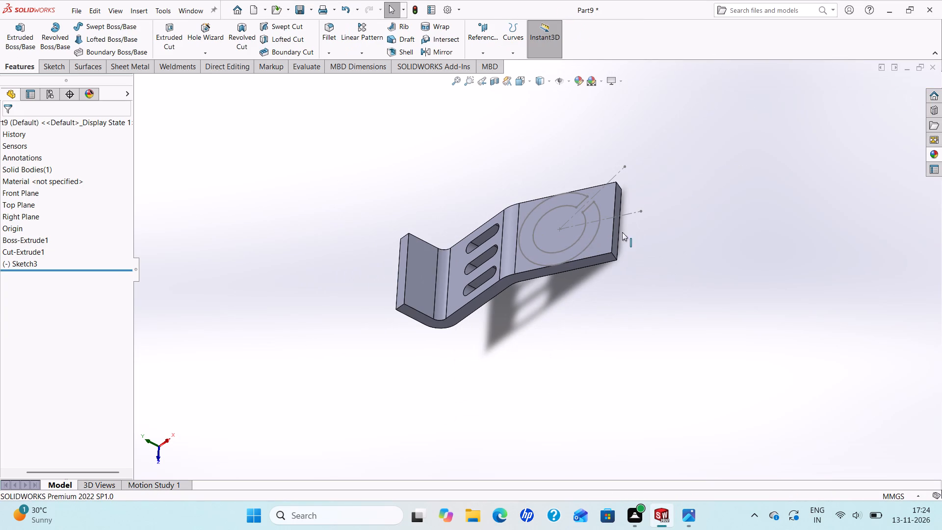
scroll(17, 194, "up", 1)
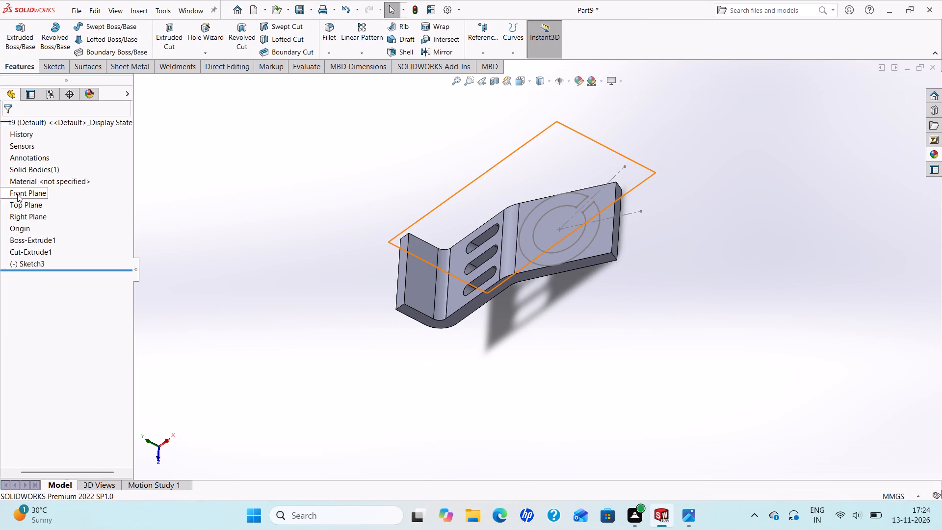
scroll(17, 194, "up", 2)
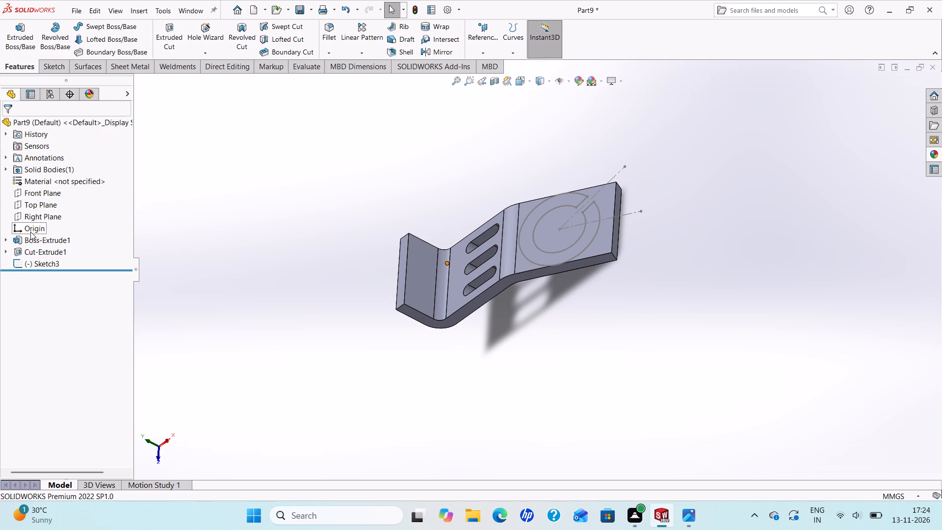
right_click(35, 240)
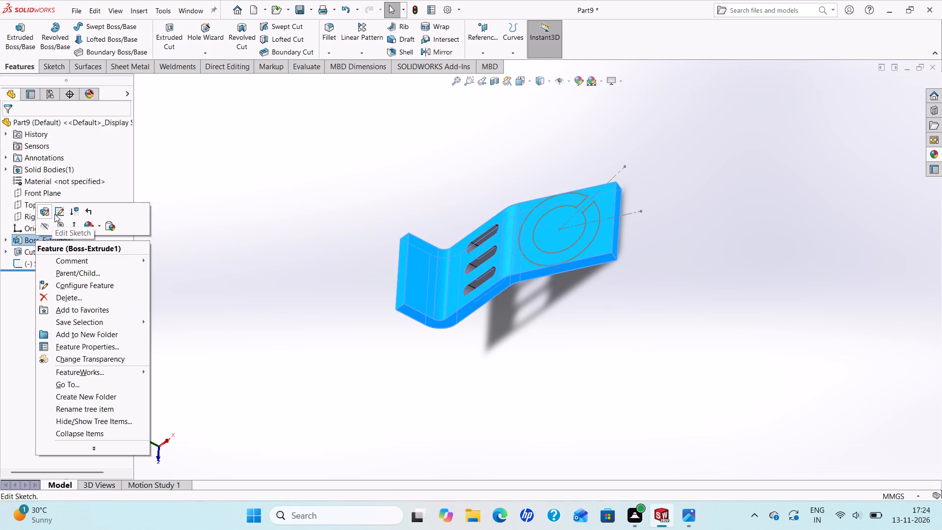
left_click(54, 214)
scroll(510, 222, "up", 2)
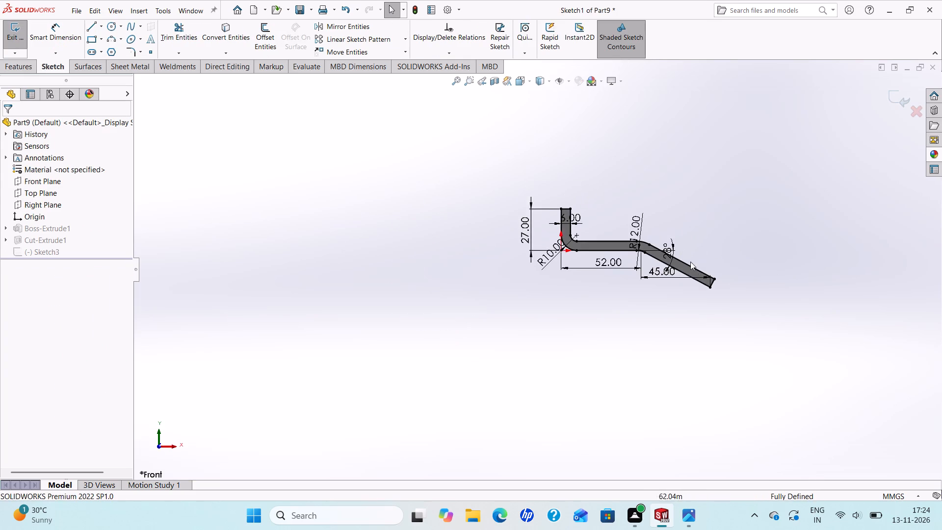
scroll(730, 269, "down", 3)
left_click(570, 277)
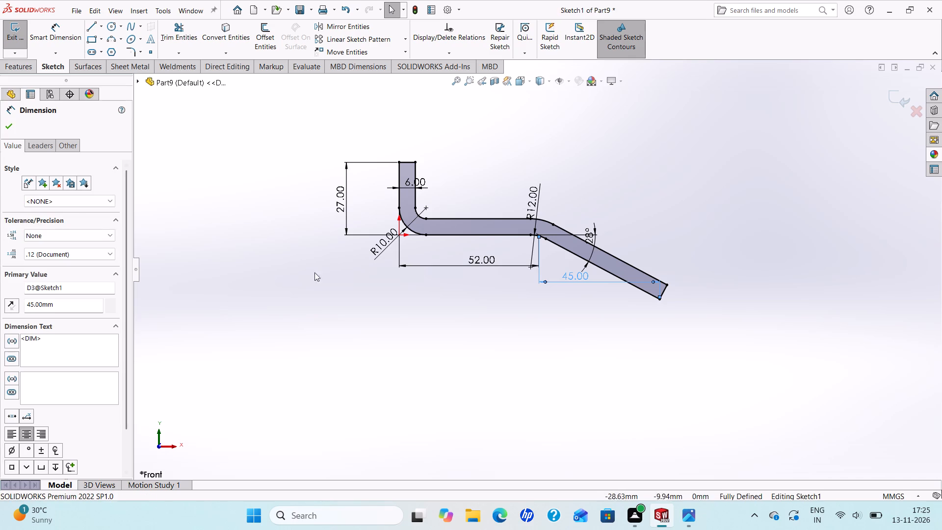
left_click_drag(77, 303, 0, 318)
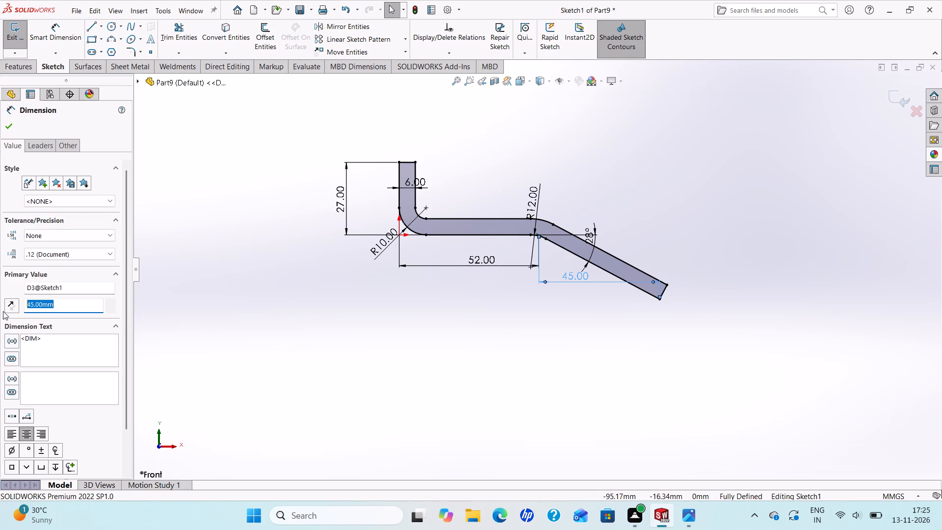
type("50")
key("Return")
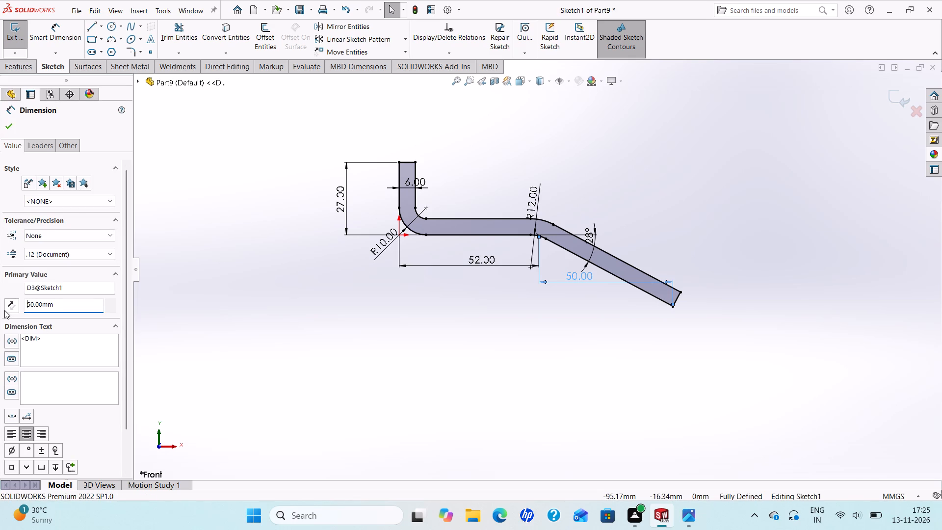
left_click(6, 120)
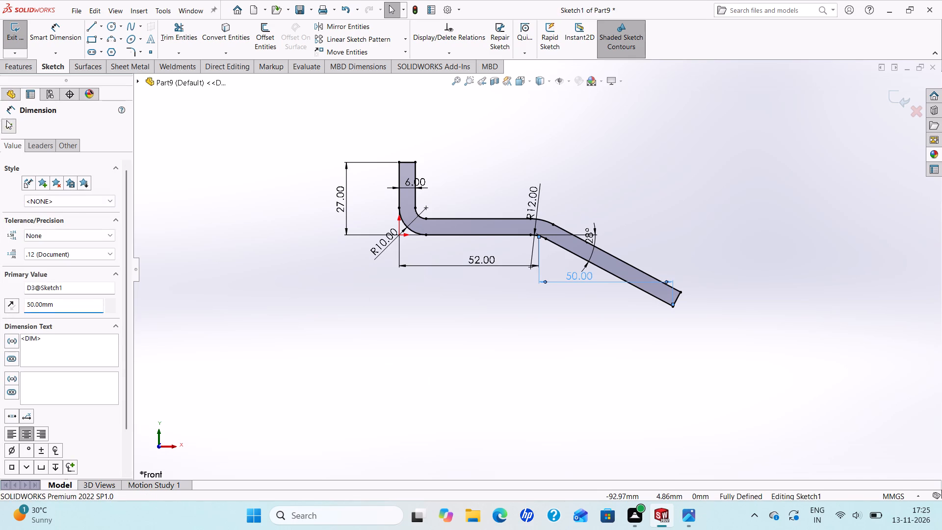
left_click(10, 26)
Reopen the ring sketch and delete the slanted 29 mm dimension between the bend vertex and the circles' centre.
scroll(286, 244, "up", 1)
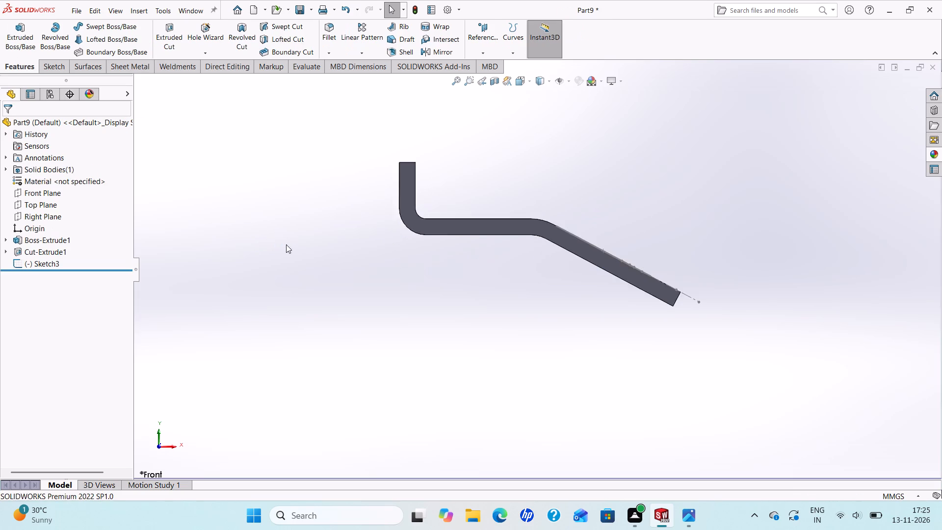
scroll(286, 244, "up", 1)
middle_click_drag(493, 247, 441, 357)
scroll(522, 304, "down", 1)
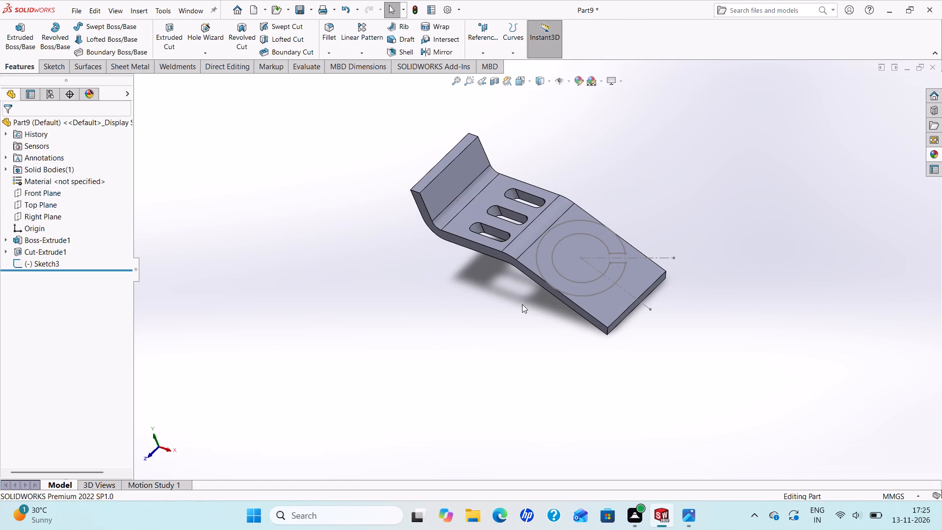
scroll(548, 231, "down", 1)
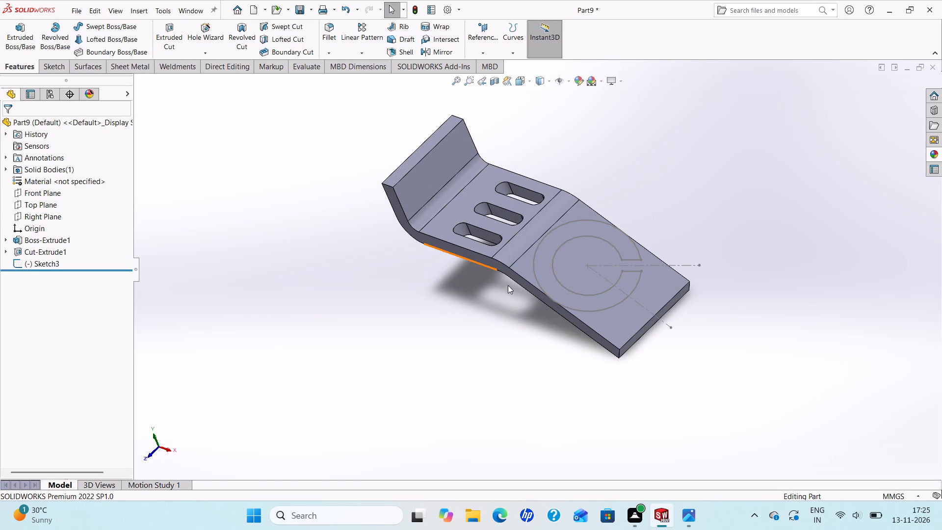
right_click(42, 267)
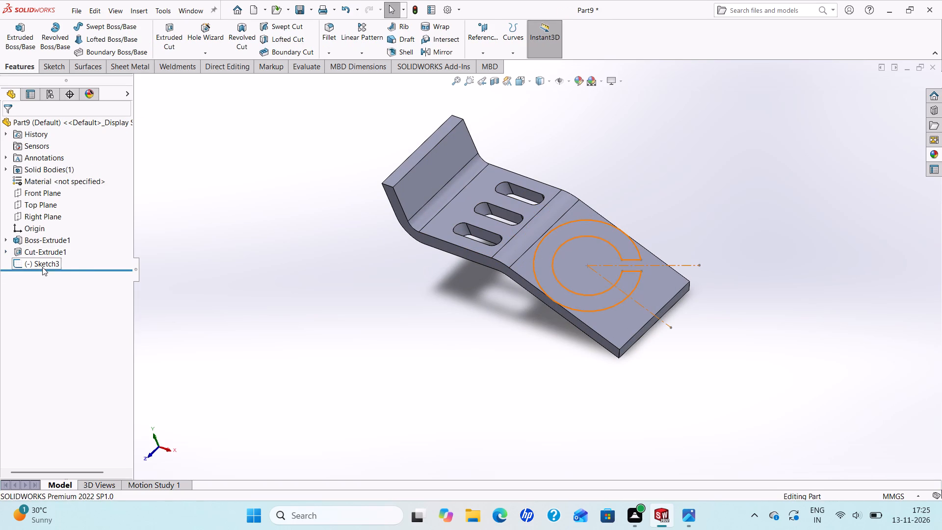
left_click(56, 238)
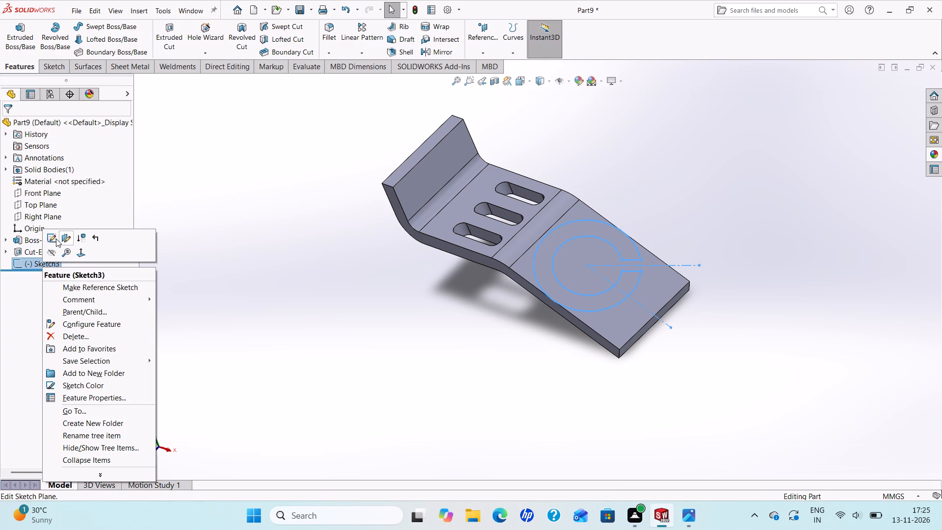
scroll(521, 317, "up", 2)
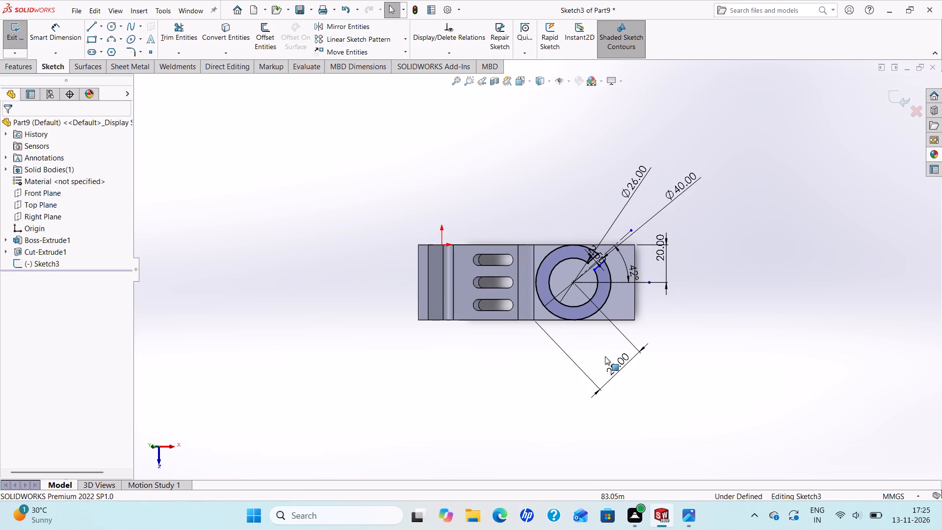
left_click(612, 363)
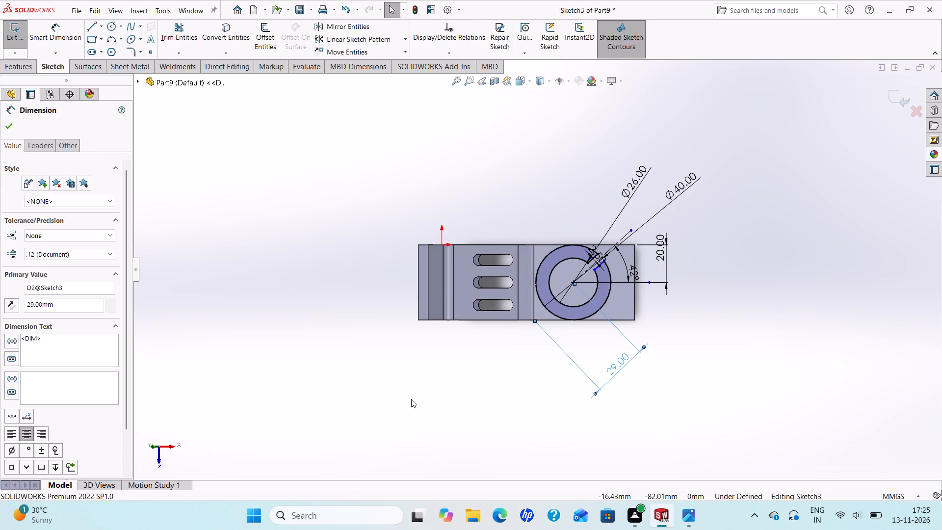
key("Delete")
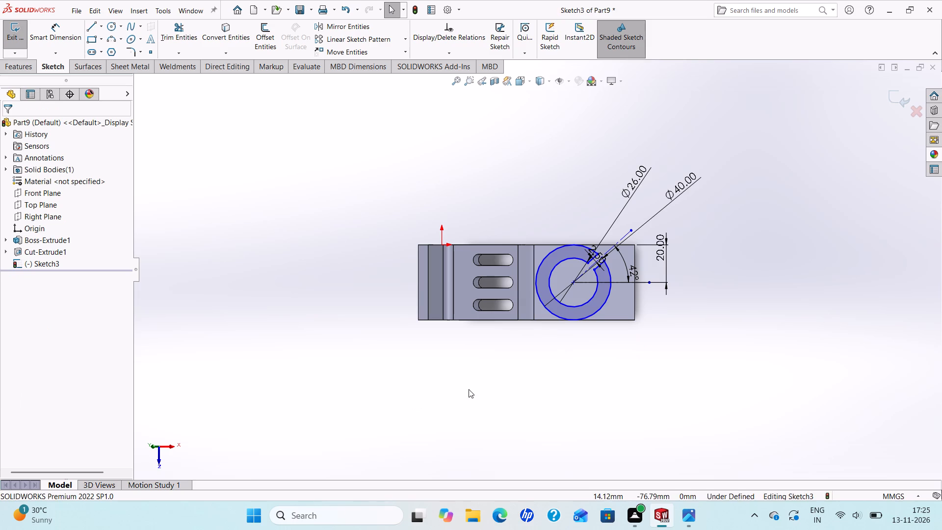
Dimension the perpendicular distance from the bend's edge line on the sloped face to the circles' centre as 29 mm.
left_click(58, 36)
left_click(572, 285)
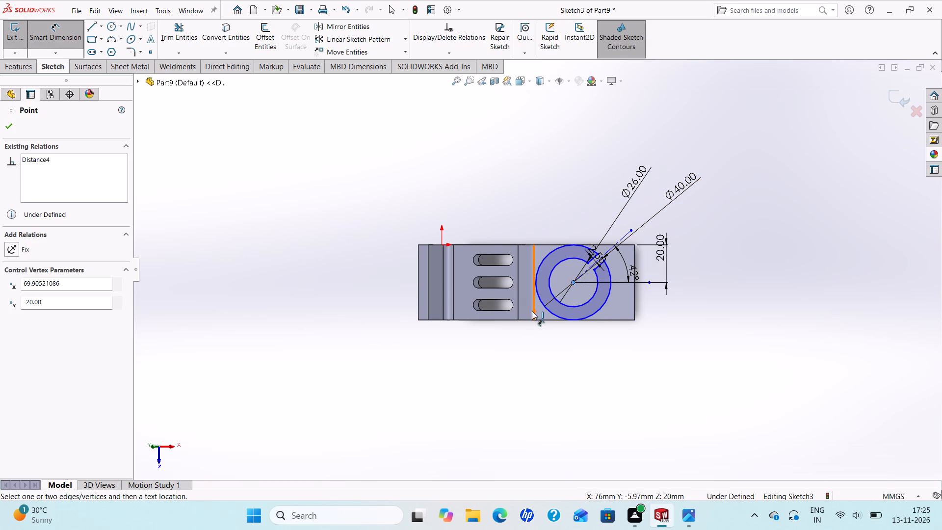
left_click(532, 312)
left_click(521, 384)
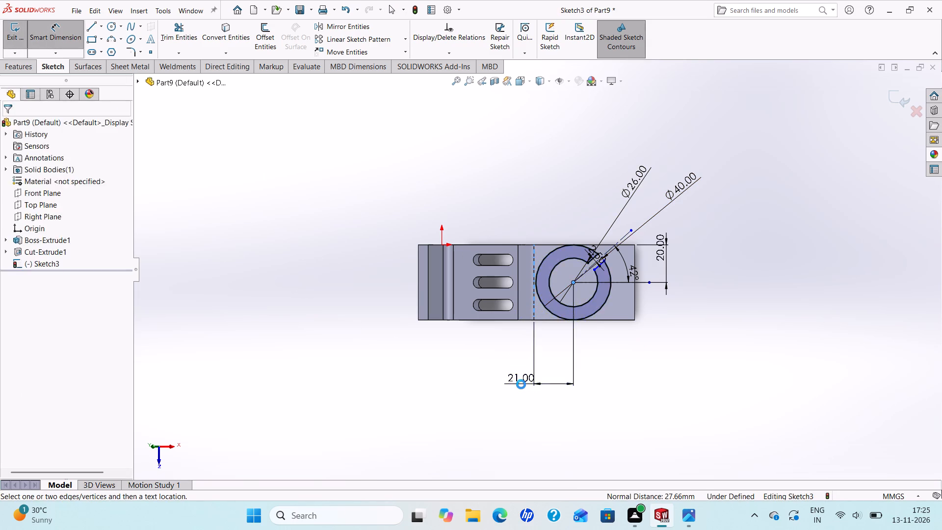
type("29")
key("Return")
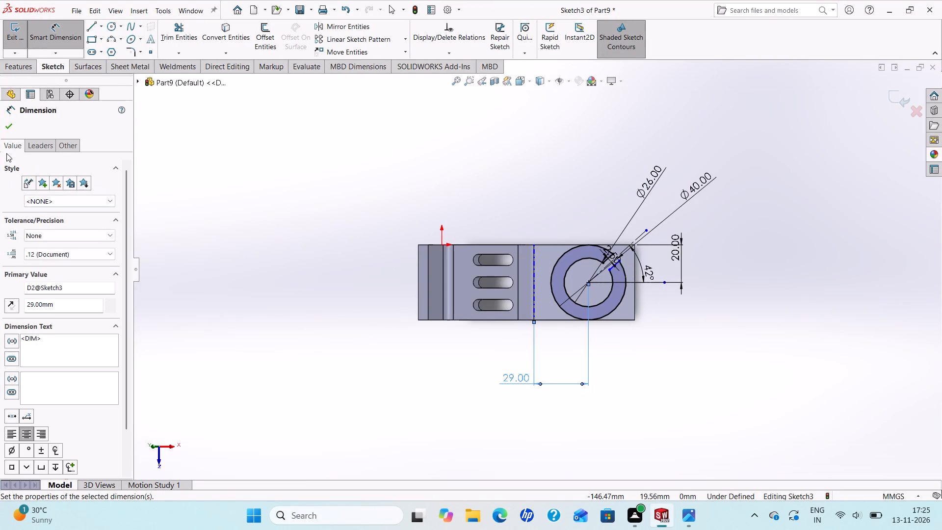
left_click(8, 124)
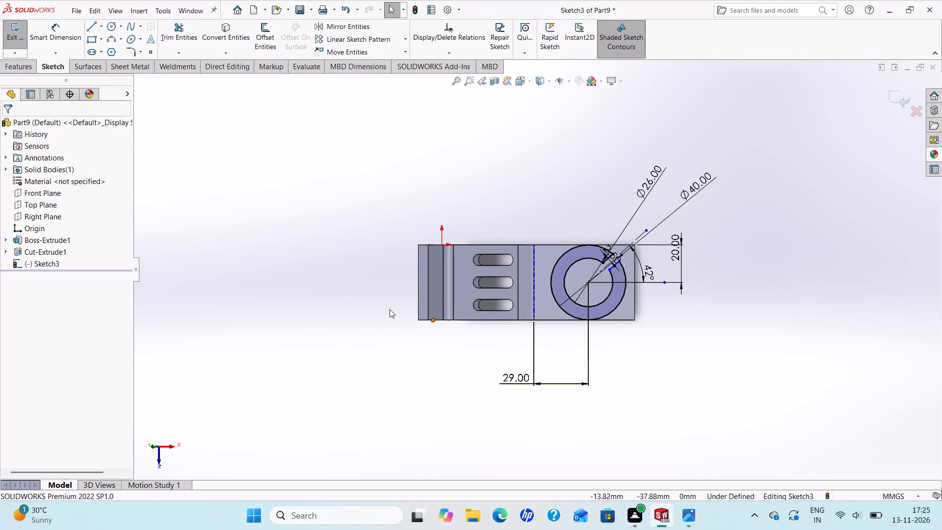
Extrude-cut the ring sketch Up To Next, selecting as contour the connected region of the ring's hole, gap and surrounding end corners.
left_click(684, 520)
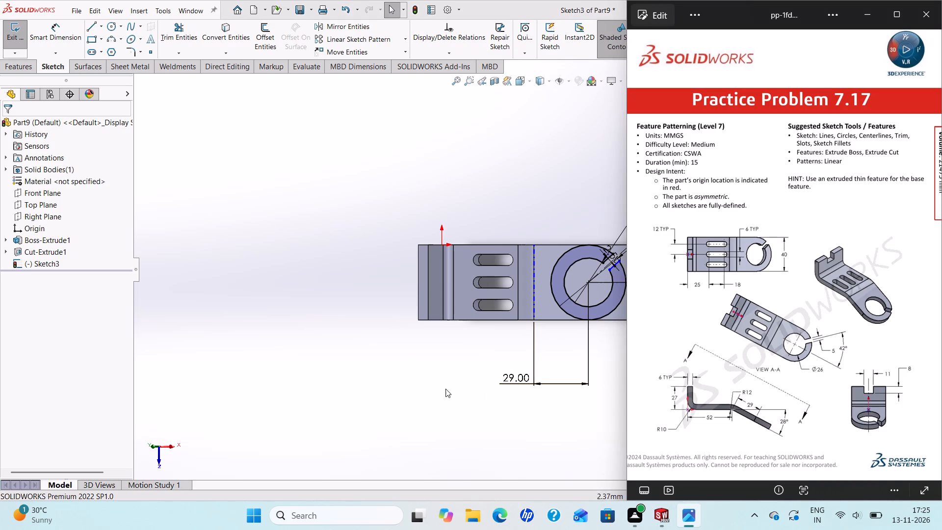
left_click(377, 346)
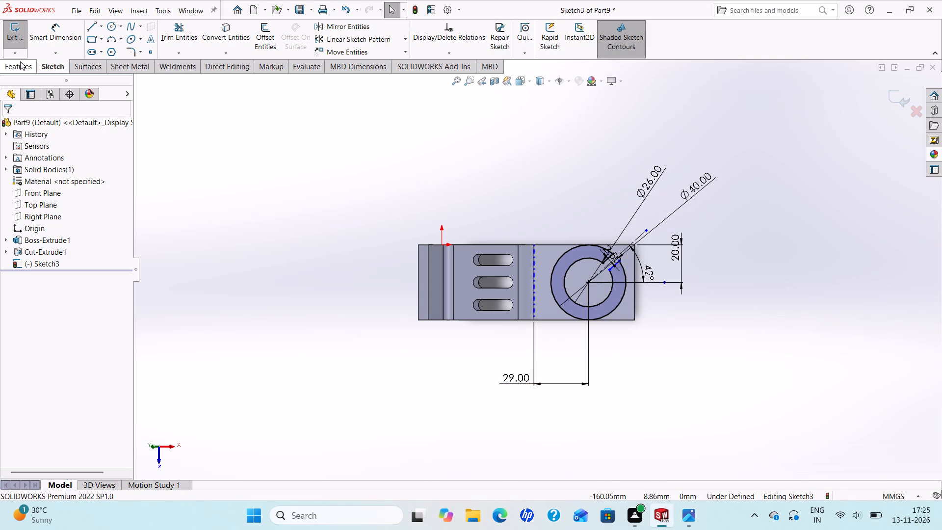
left_click(18, 64)
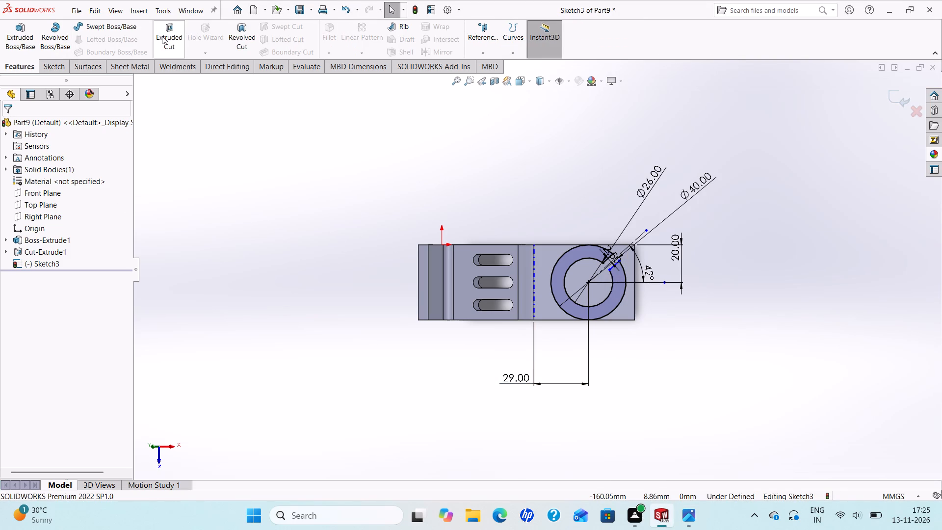
left_click(162, 36)
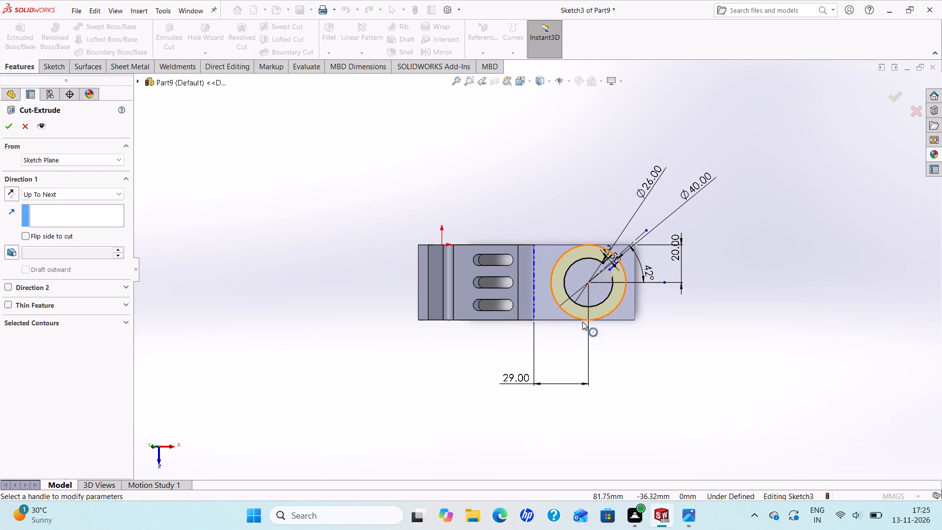
middle_click_drag(557, 351, 528, 255)
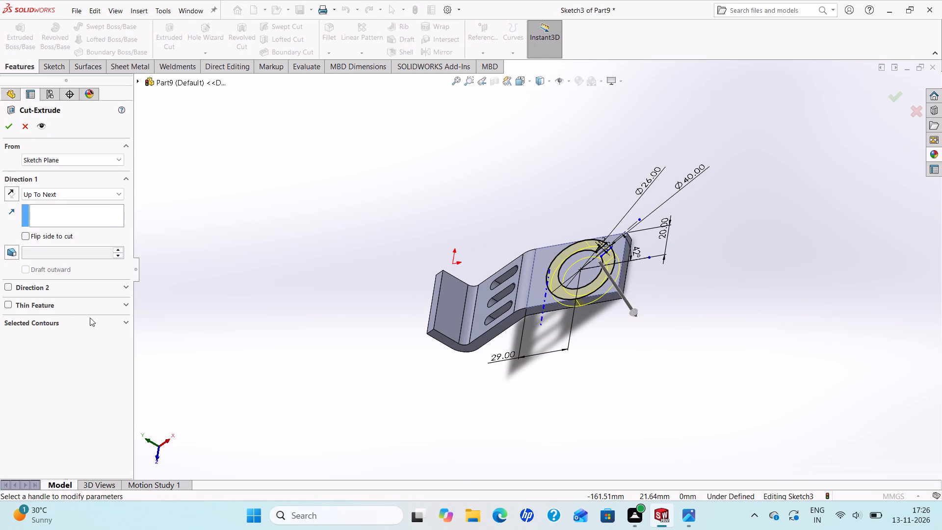
left_click(129, 324)
left_click(126, 323)
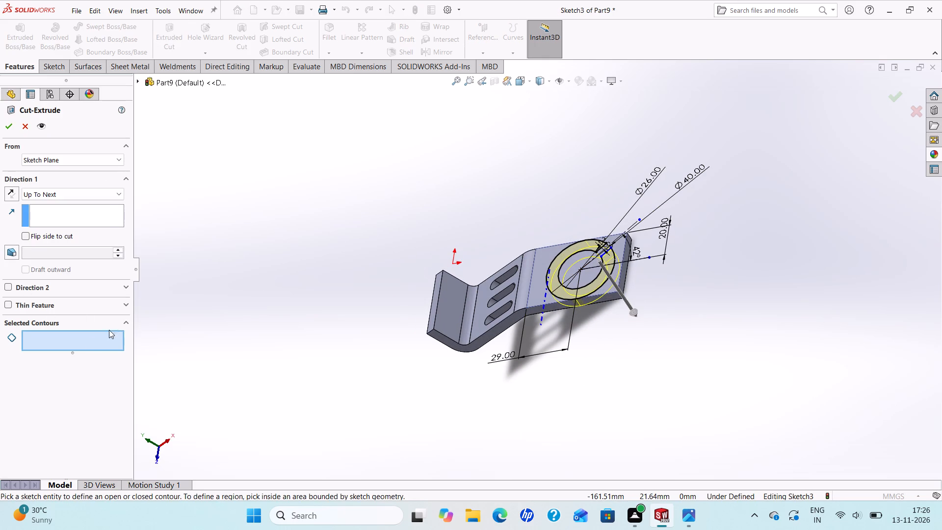
left_click(88, 339)
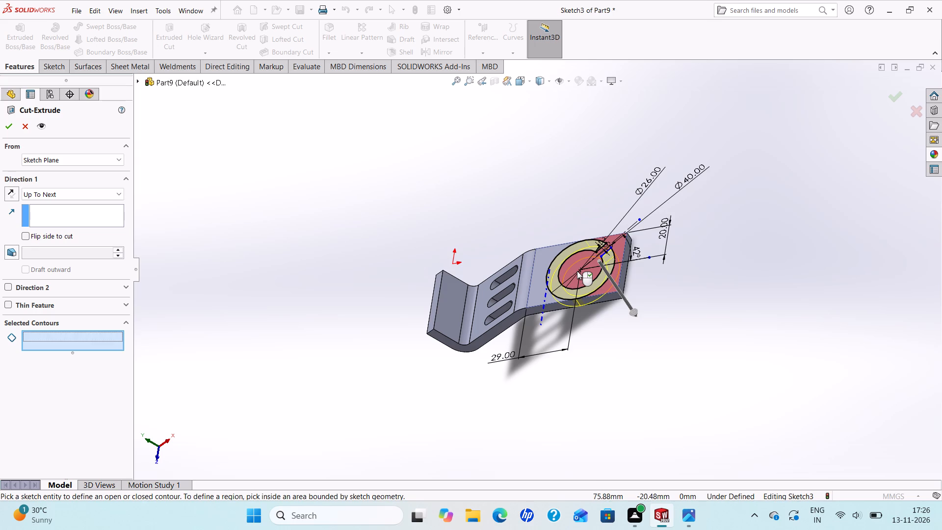
left_click(577, 271)
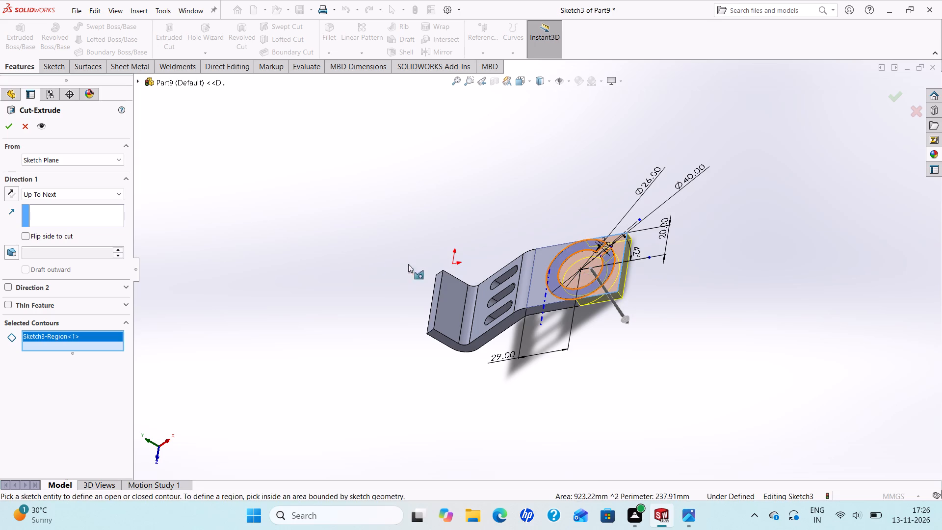
left_click(8, 130)
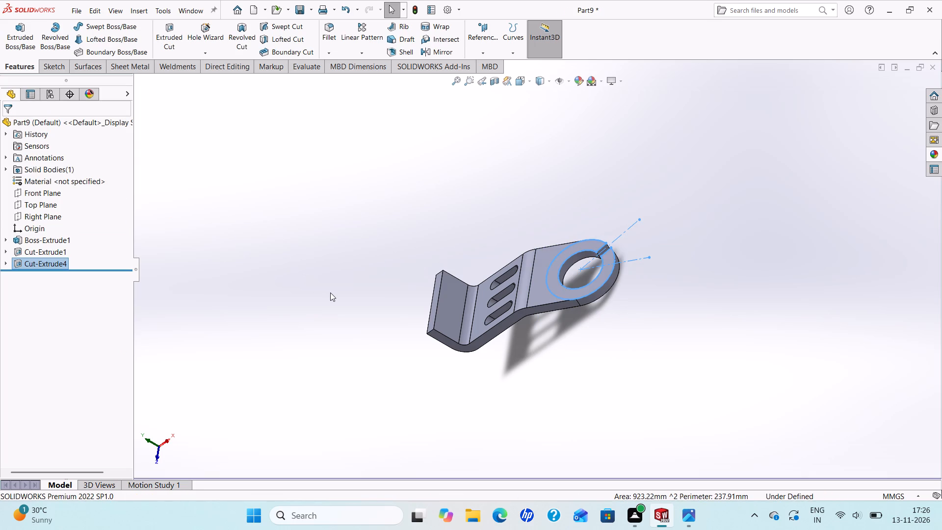
key("Escape")
Inspect the strap and its split ring end from several angles.
middle_click_drag(396, 300, 442, 365)
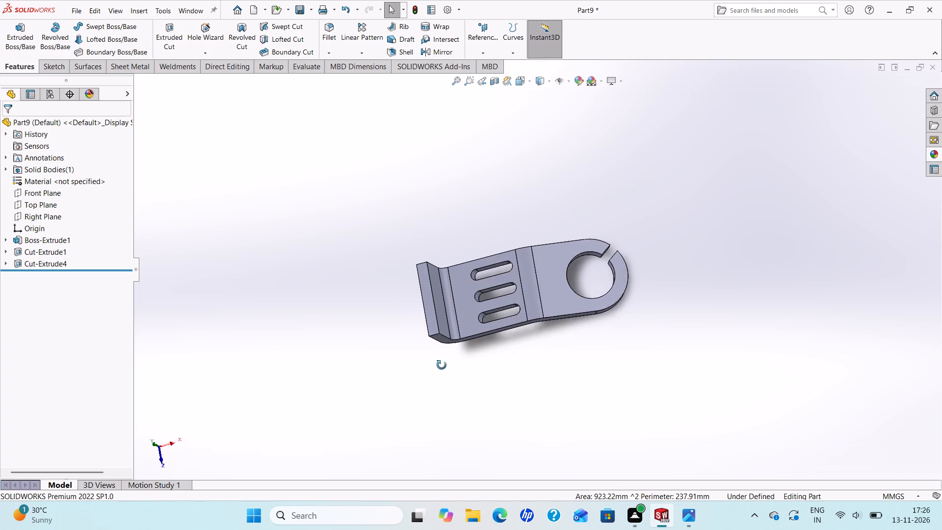
middle_click_drag(442, 365, 419, 321)
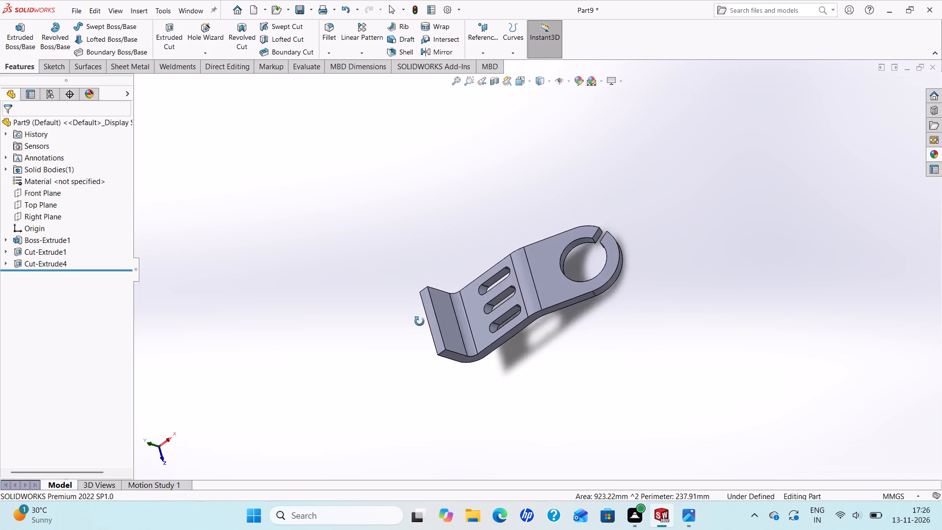
middle_click_drag(419, 321, 449, 353)
scroll(455, 363, "up", 1)
scroll(559, 330, "down", 2)
middle_click_drag(549, 319, 505, 264)
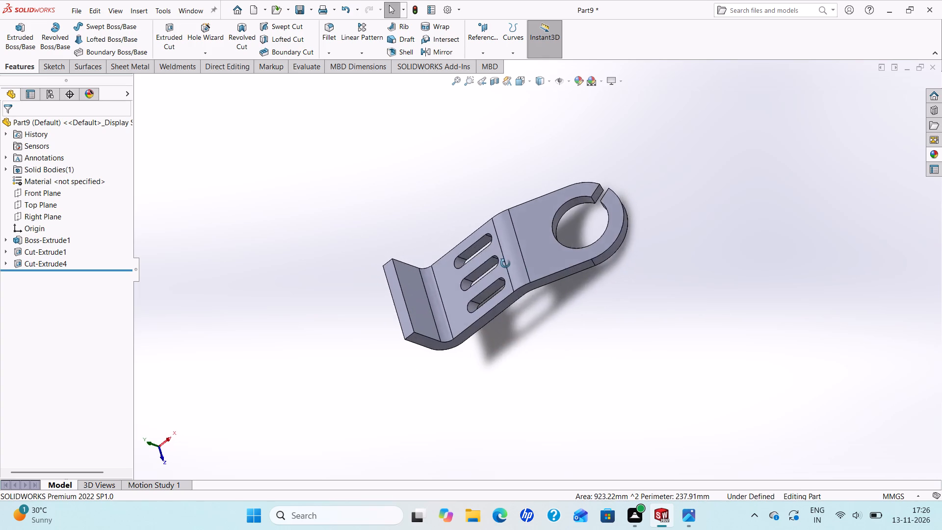
middle_click_drag(505, 264, 487, 236)
scroll(490, 243, "up", 2)
scroll(564, 268, "down", 1)
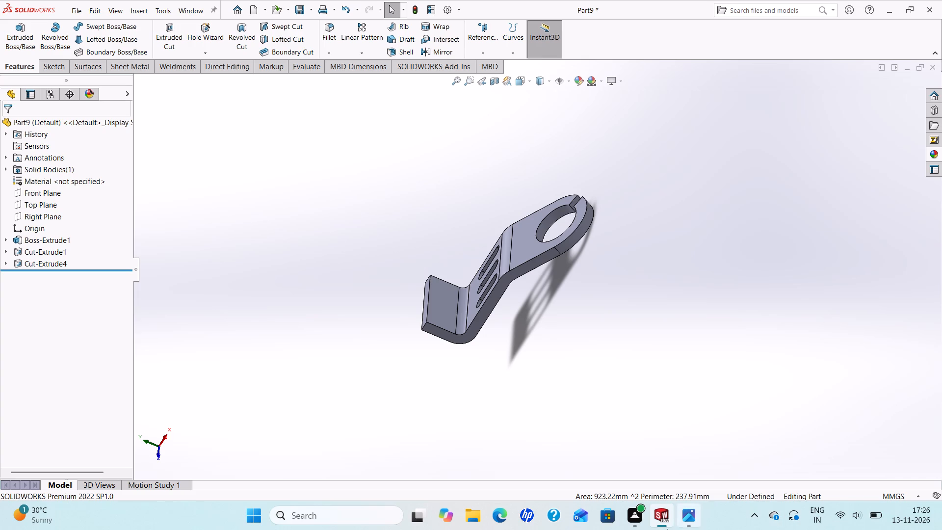
Sketch a centre rectangle about 6.8 by 7.8 mm on the upright leg's inner face, centred on its top edge's midpoint.
left_click(692, 517)
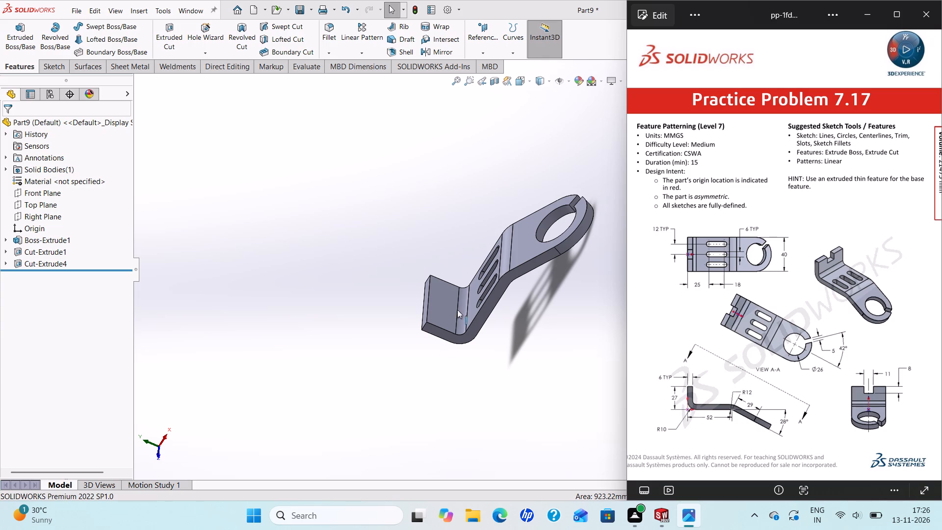
left_click(443, 305)
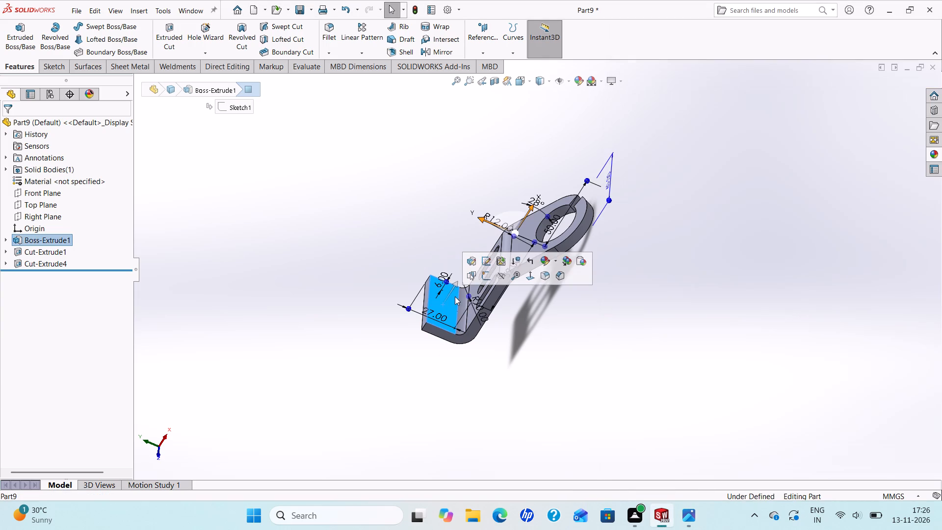
left_click(487, 270)
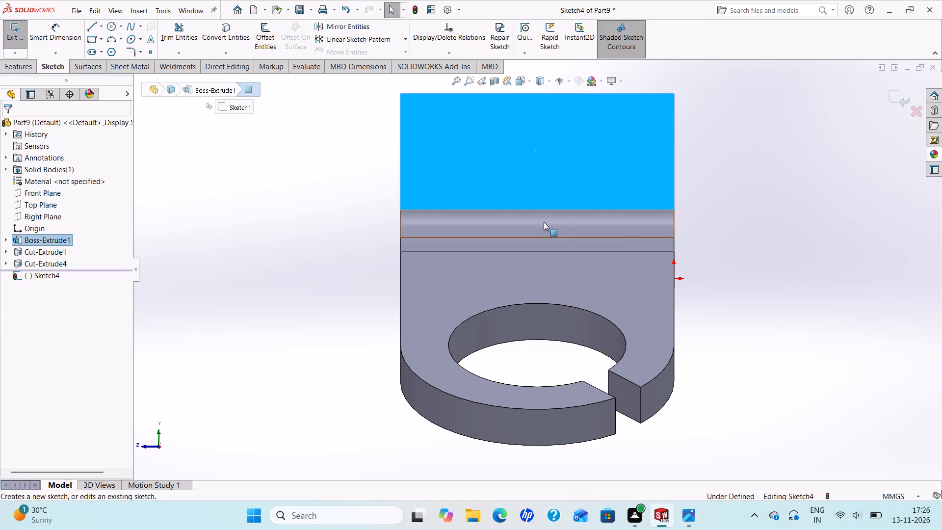
scroll(534, 223, "up", 2)
scroll(656, 172, "up", 1)
scroll(655, 170, "down", 2)
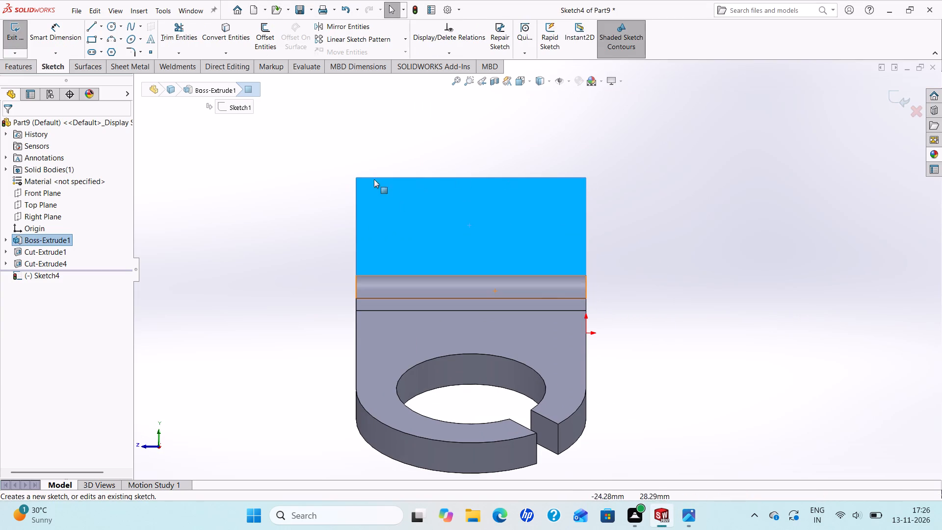
left_click(100, 39)
left_click(105, 60)
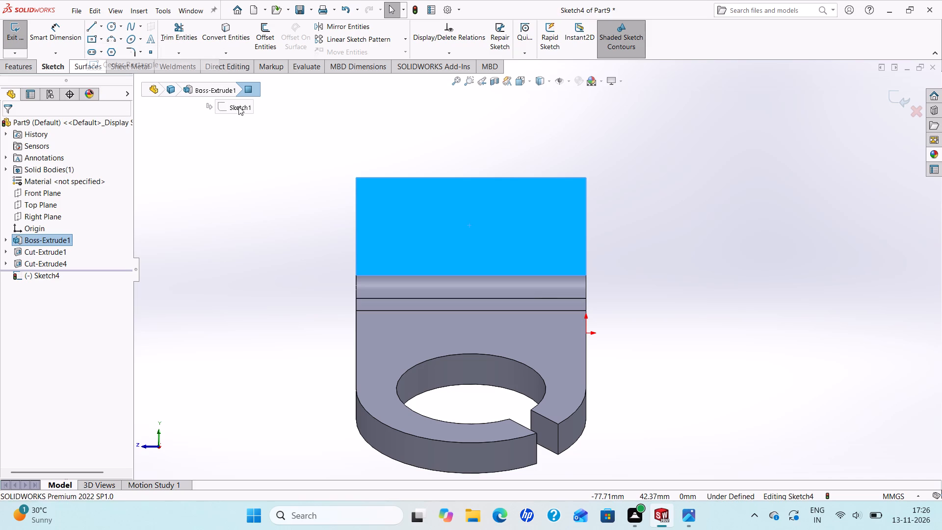
left_click(471, 178)
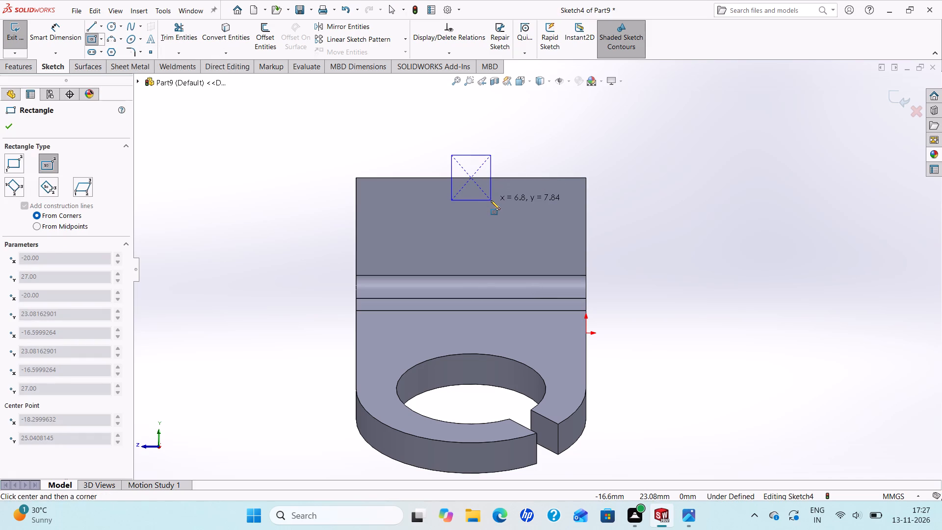
left_click(491, 200)
right_click(491, 200)
left_click(517, 211)
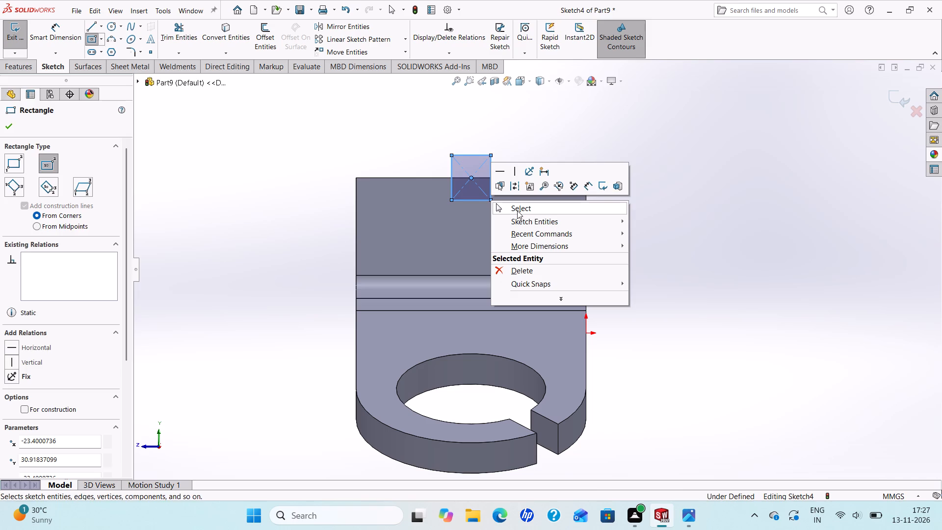
Dimension the notch rectangle 11 mm wide, with its lower side 8 mm below the upright leg's top edge.
left_click(693, 517)
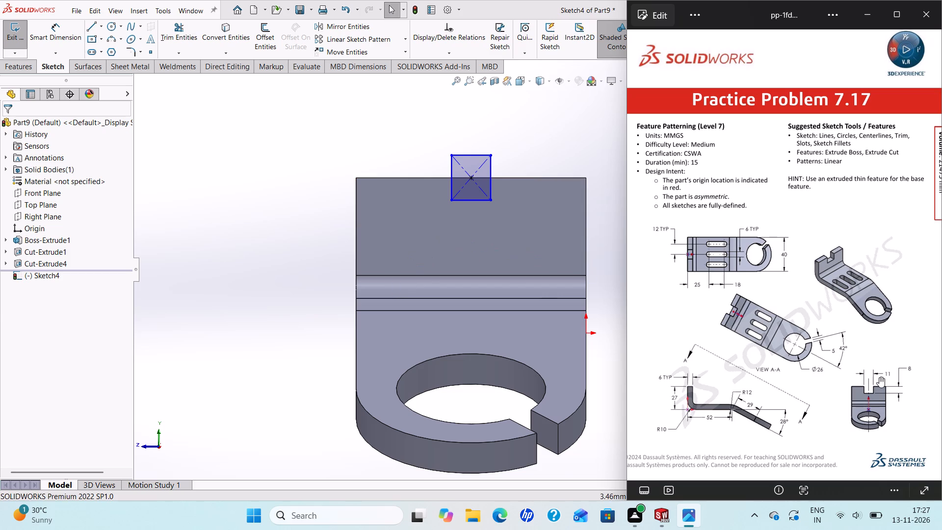
left_click(43, 40)
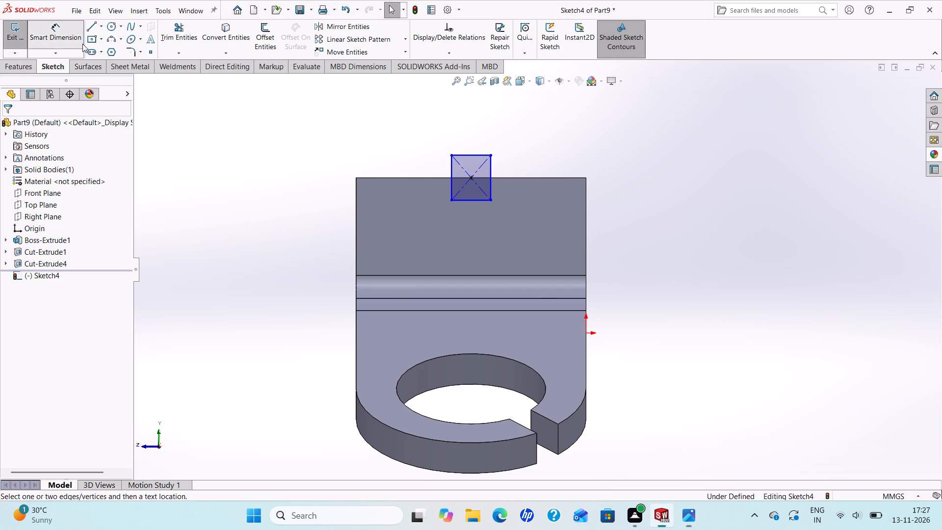
left_click(449, 170)
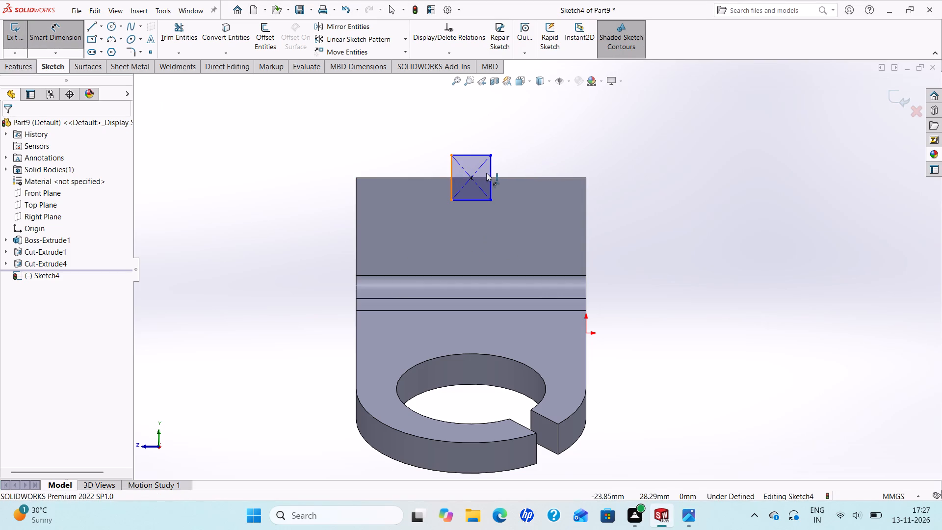
left_click(489, 173)
left_click(470, 127)
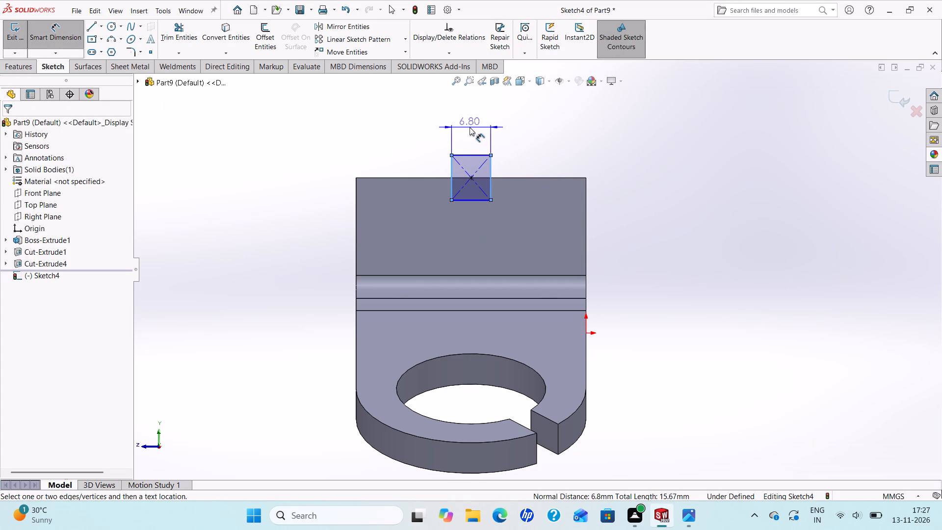
type("11")
key("Return")
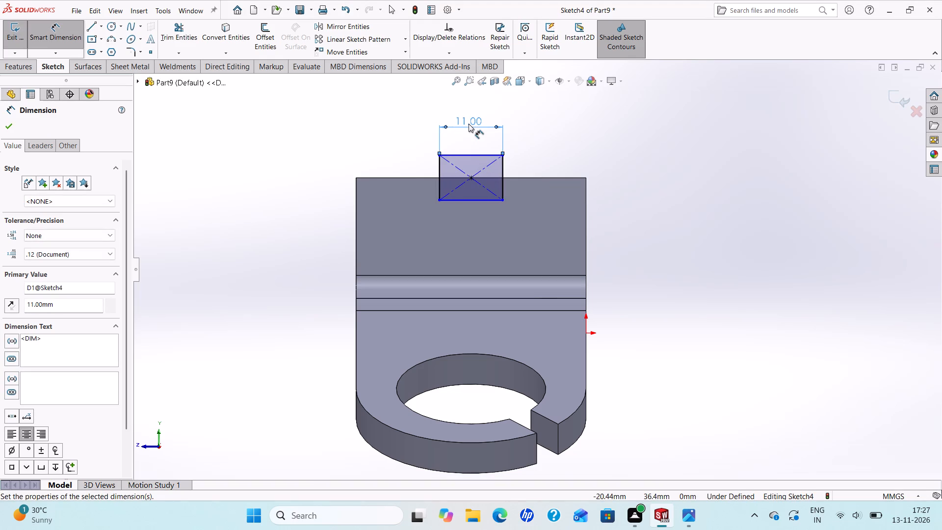
left_click(497, 177)
left_click(487, 201)
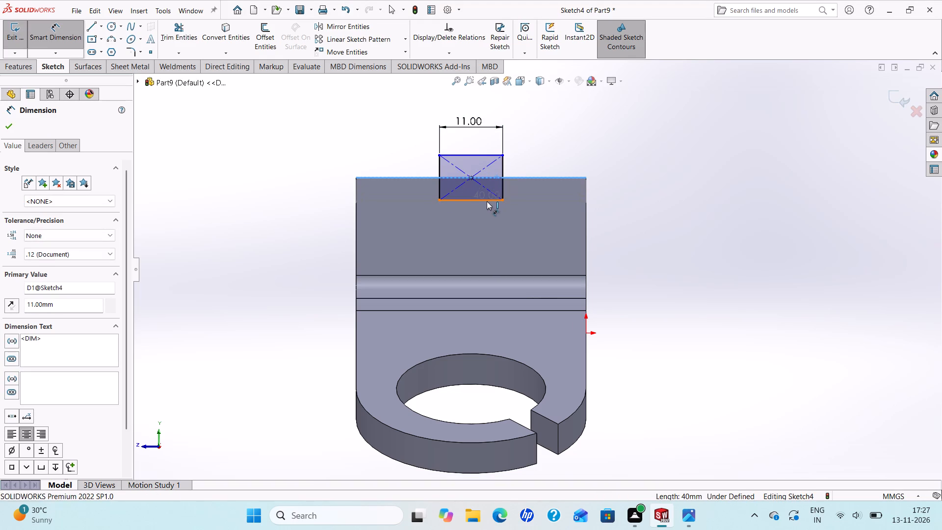
left_click(672, 190)
key("8")
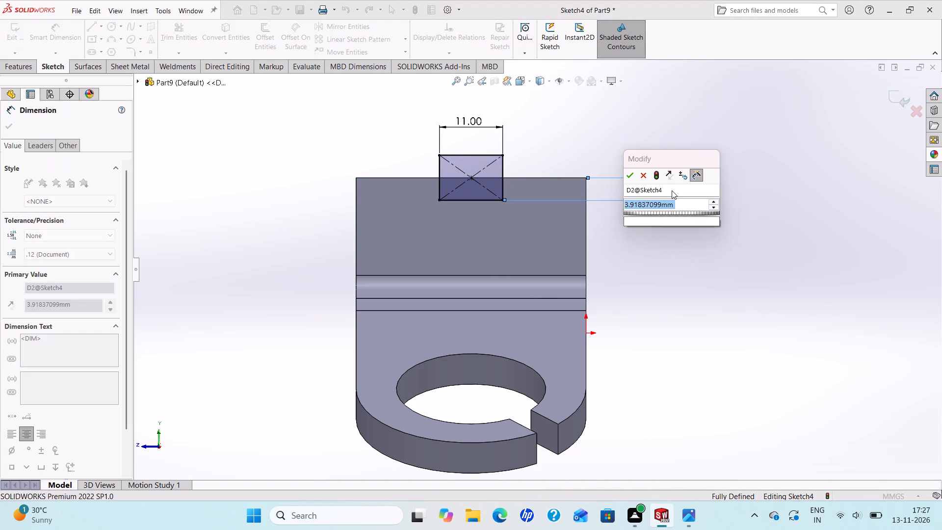
key("Return")
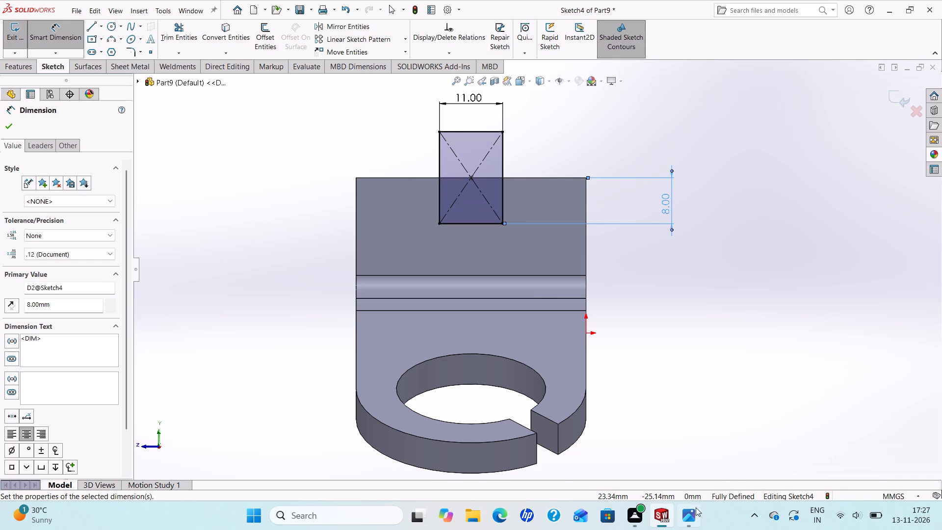
Check the practice drawing and extrude-cut the notch rectangle through the upright leg with the Up To Next end condition.
left_click(686, 515)
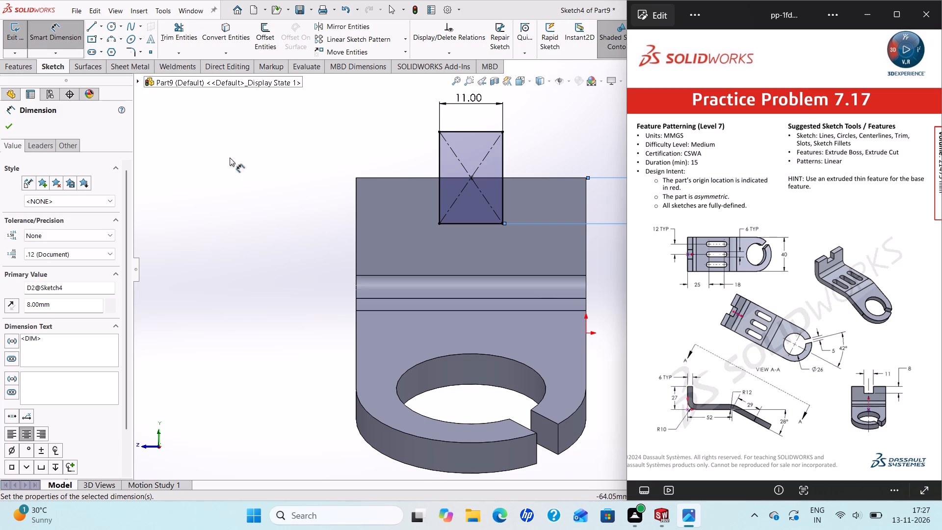
left_click(10, 127)
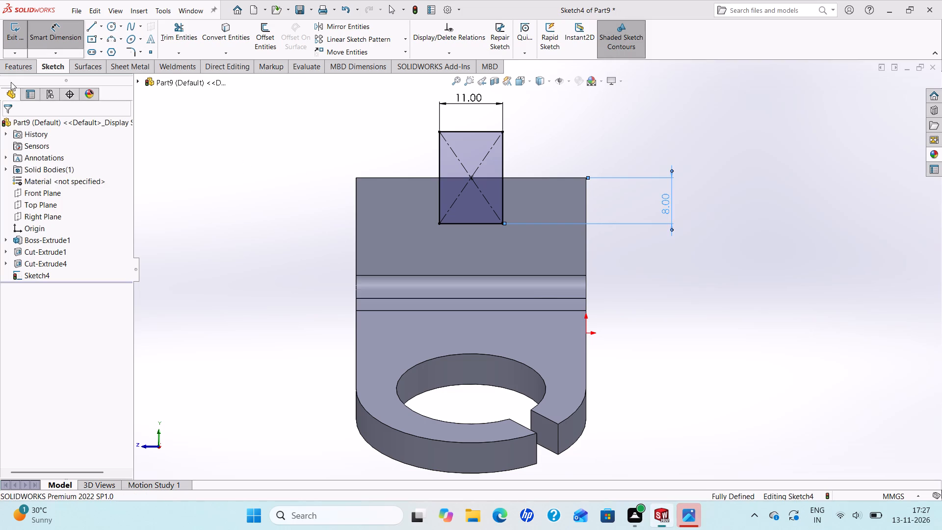
left_click(19, 66)
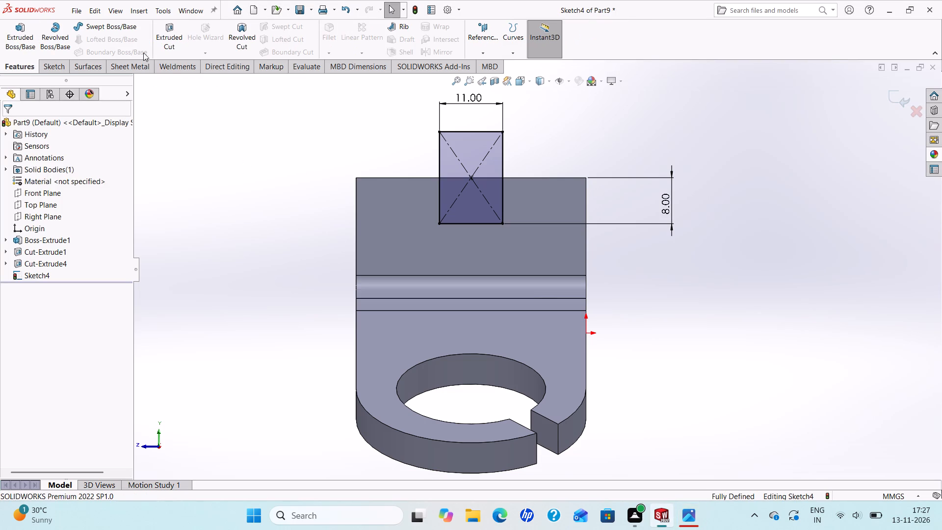
left_click(166, 40)
middle_click_drag(256, 223, 298, 271)
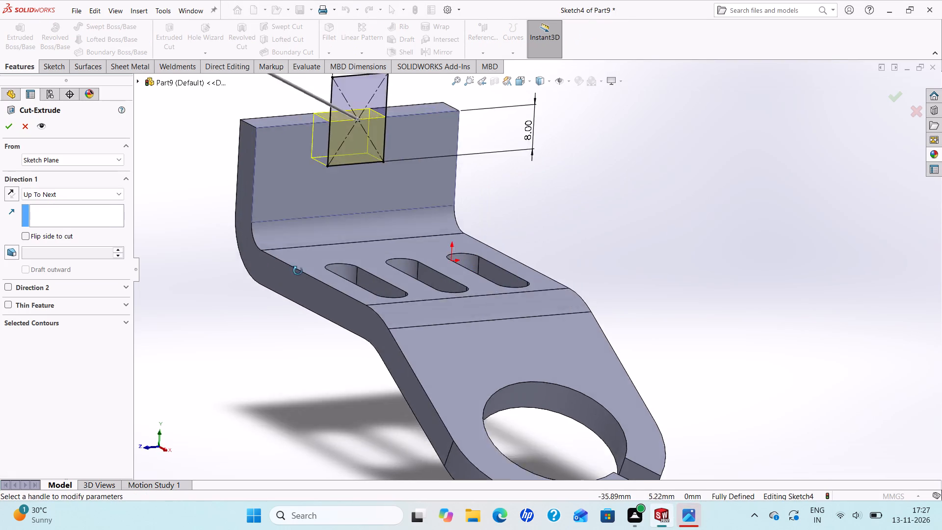
middle_click_drag(298, 271, 320, 282)
scroll(319, 282, "up", 2)
scroll(296, 149, "up", 2)
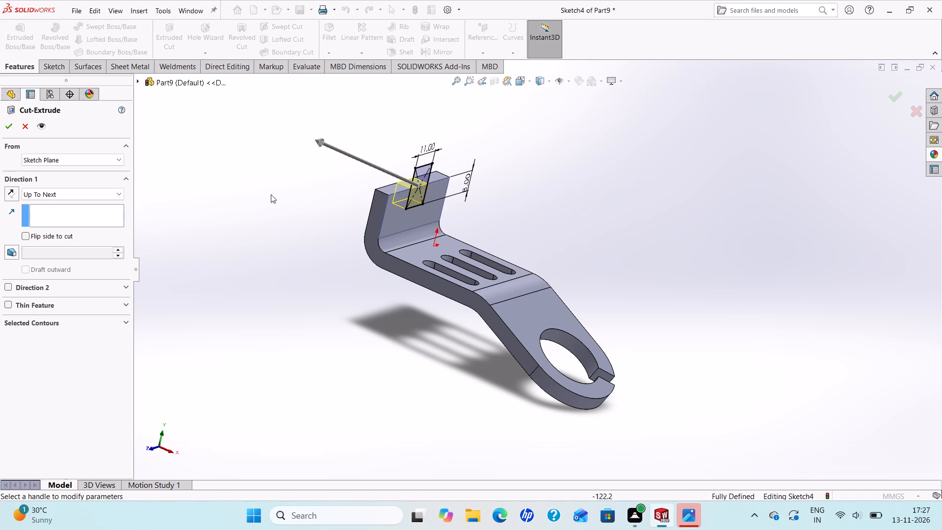
left_click(7, 127)
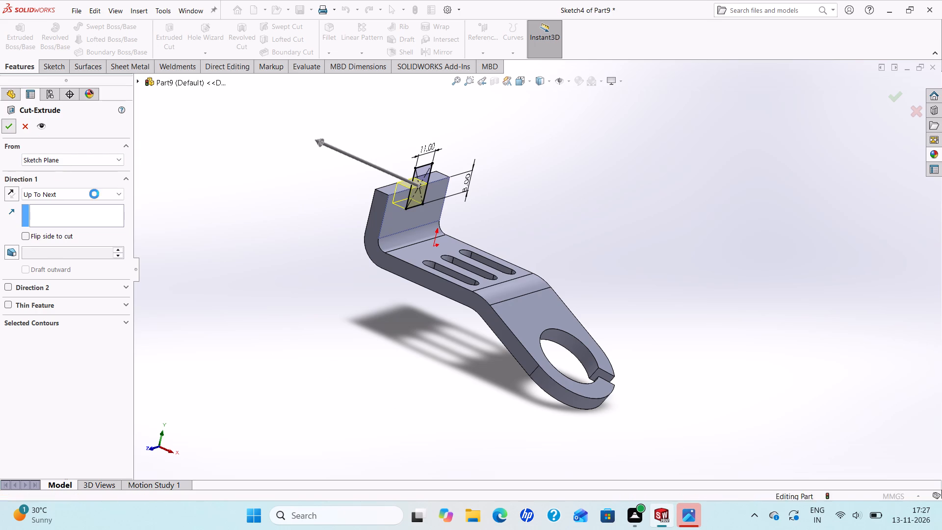
key("Escape")
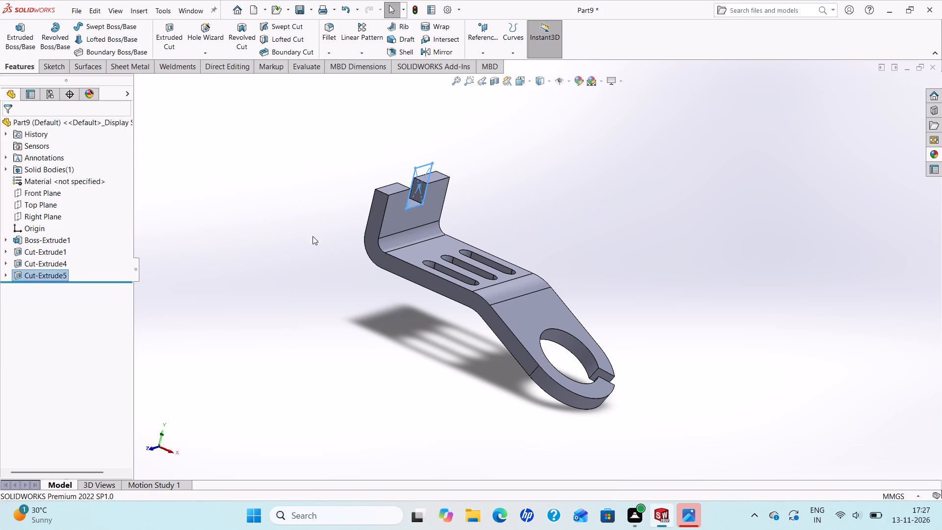
Inspect the finished strap from several angles, checking the upright leg's notch, the three slots and the split ring end.
scroll(414, 240, "down", 2)
scroll(397, 250, "up", 1)
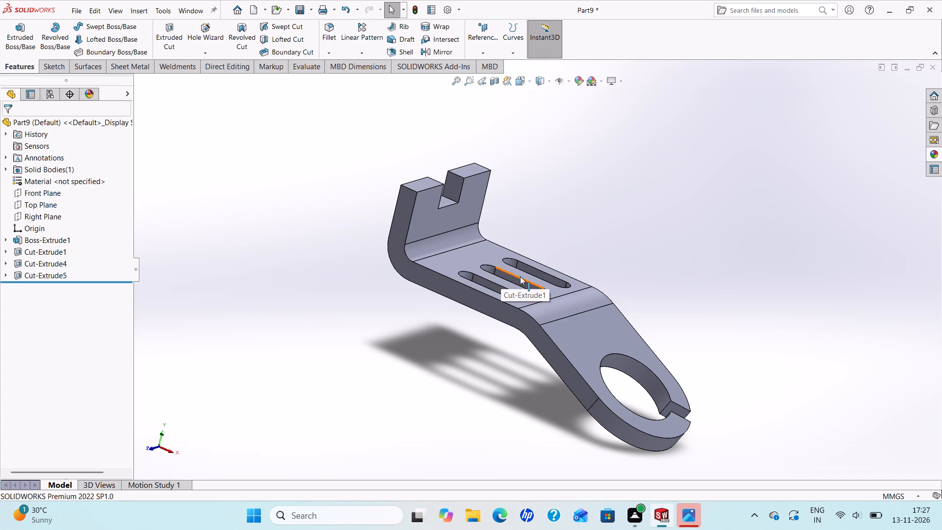
scroll(424, 273, "down", 2)
scroll(420, 263, "up", 2)
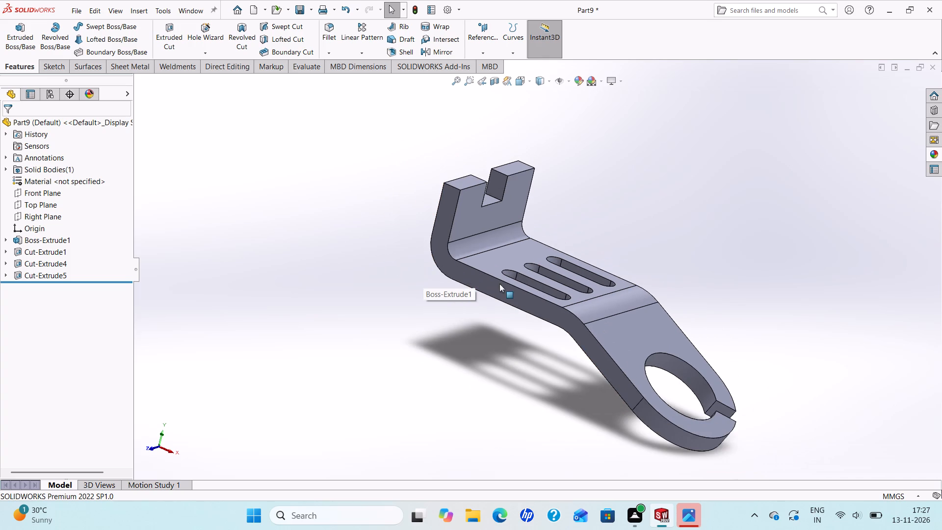
scroll(500, 284, "up", 2)
middle_click_drag(527, 292, 581, 267)
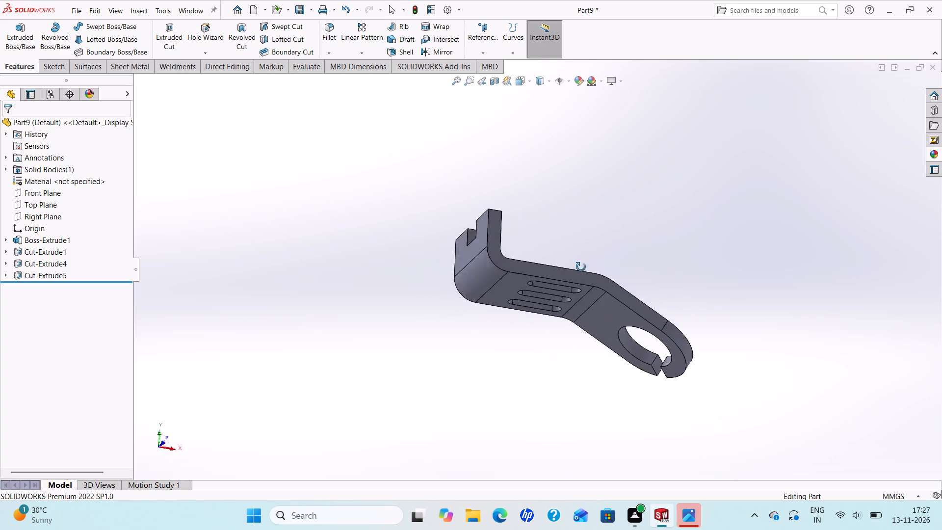
middle_click_drag(581, 267, 366, 259)
scroll(530, 258, "down", 2)
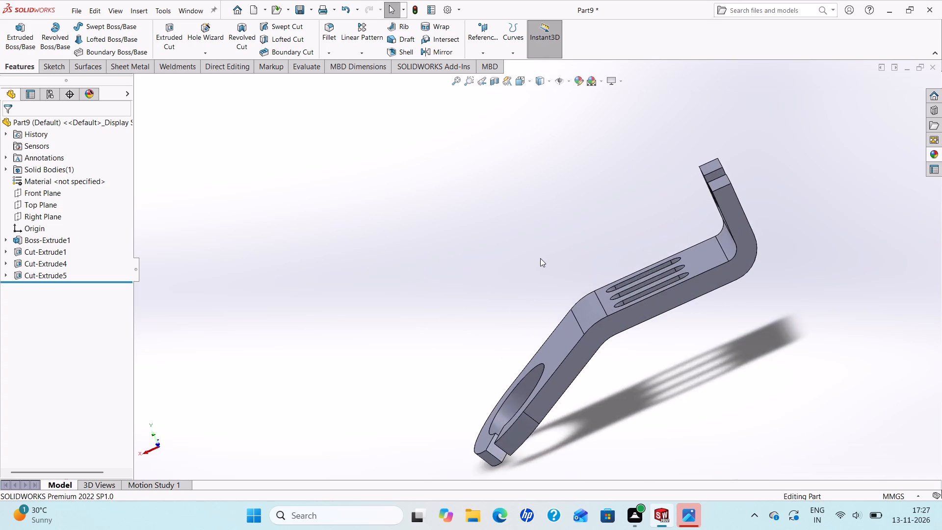
scroll(540, 258, "up", 3)
scroll(642, 302, "down", 4)
middle_click_drag(462, 284, 661, 268)
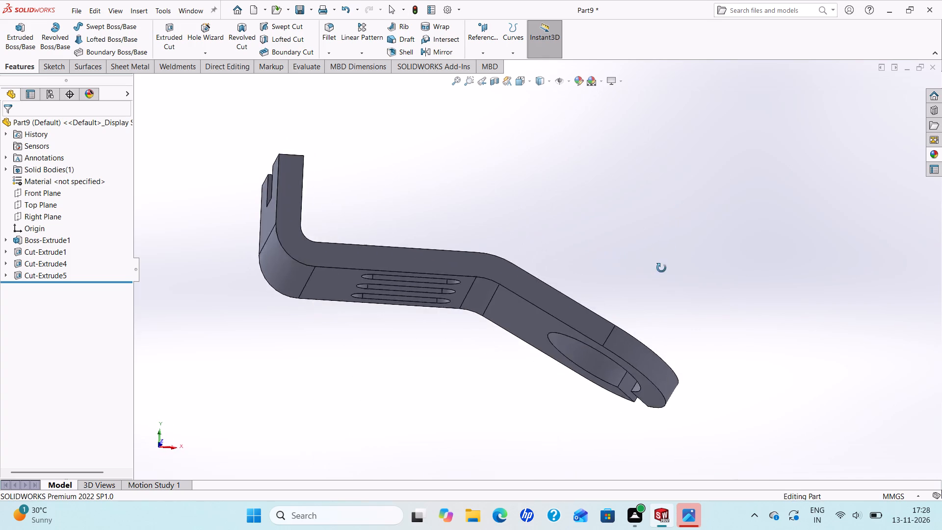
middle_click_drag(661, 268, 656, 274)
scroll(655, 275, "up", 4)
scroll(498, 258, "down", 2)
scroll(543, 318, "up", 2)
scroll(638, 380, "down", 2)
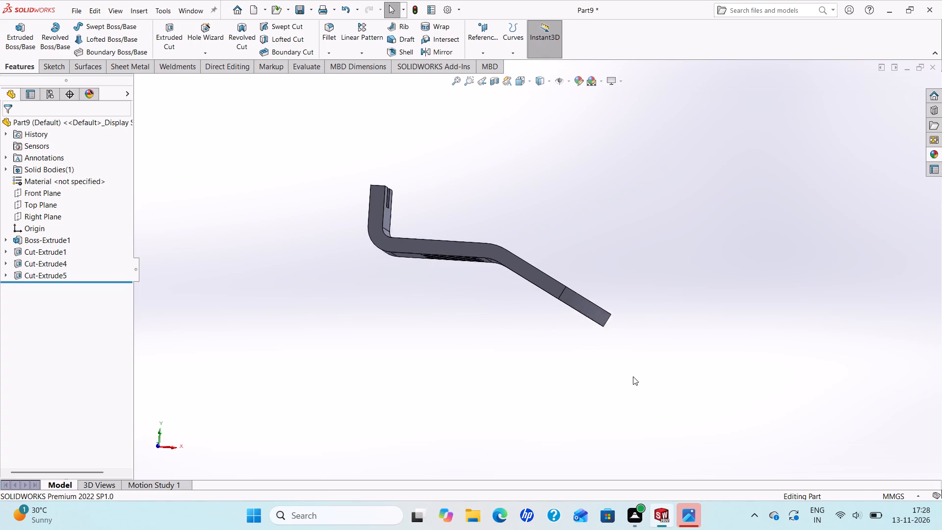
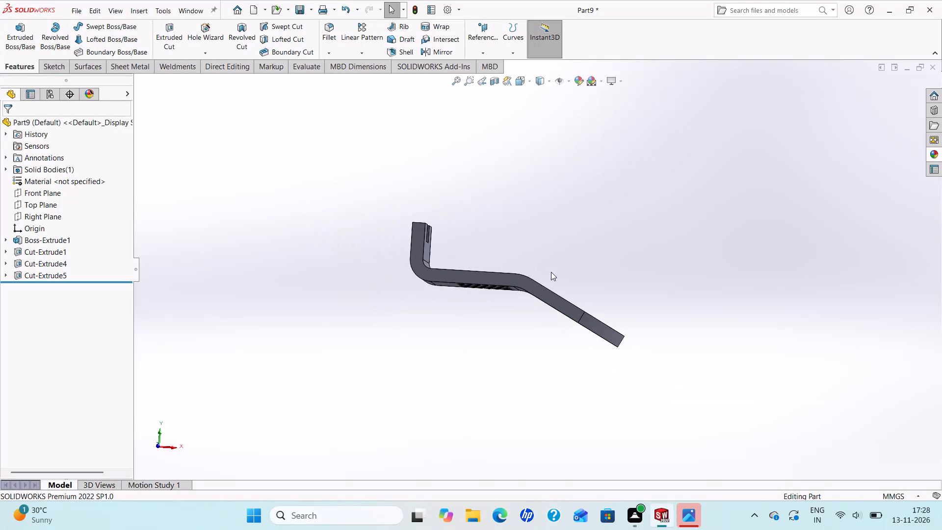
Save the part under the file name "bent strap in slots" in the assembly project's New folder.
scroll(566, 263, "up", 1)
middle_click_drag(566, 264, 528, 321)
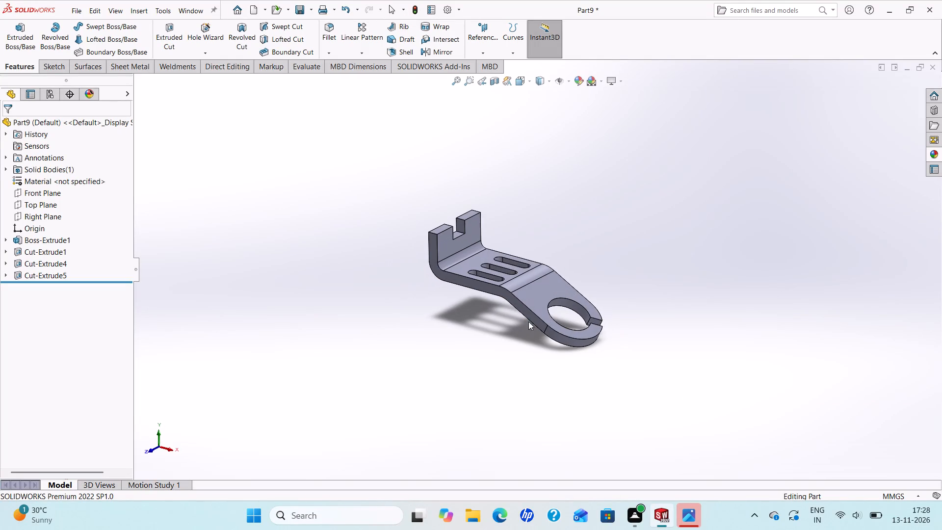
key("ctrl+s")
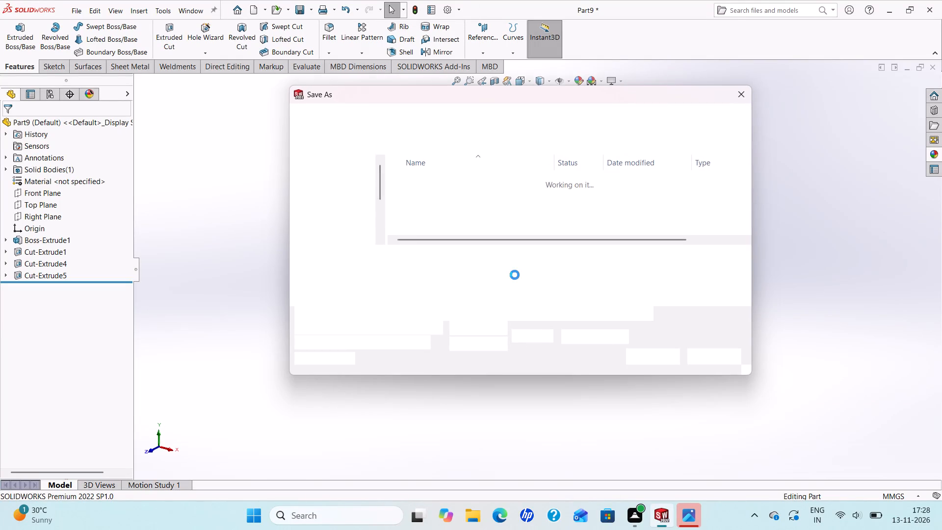
type("bent")
key("space")
key("s")
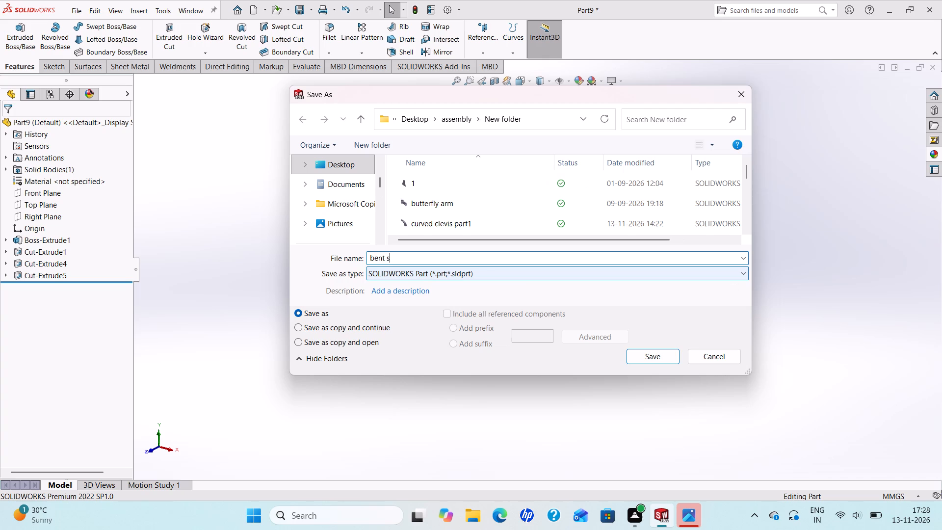
type("tr")
type("ap")
key("space")
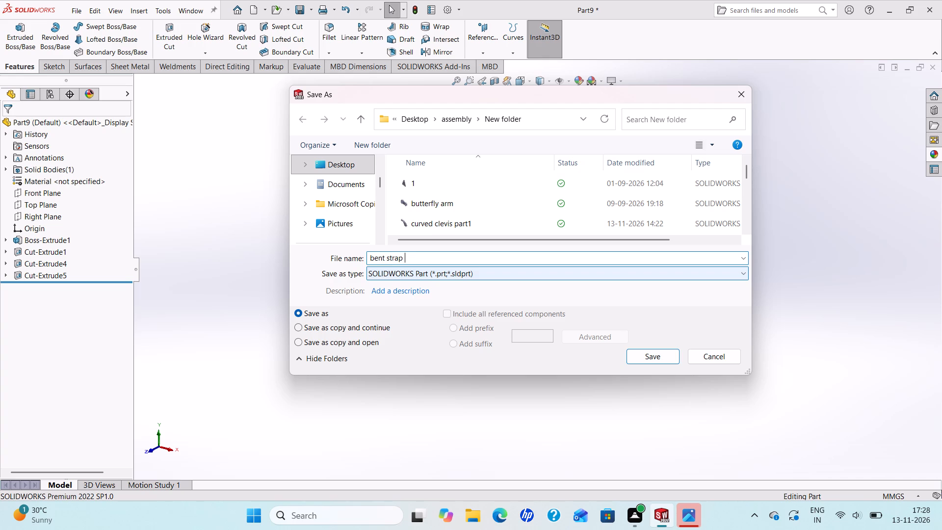
type("in slots")
left_click(654, 355)
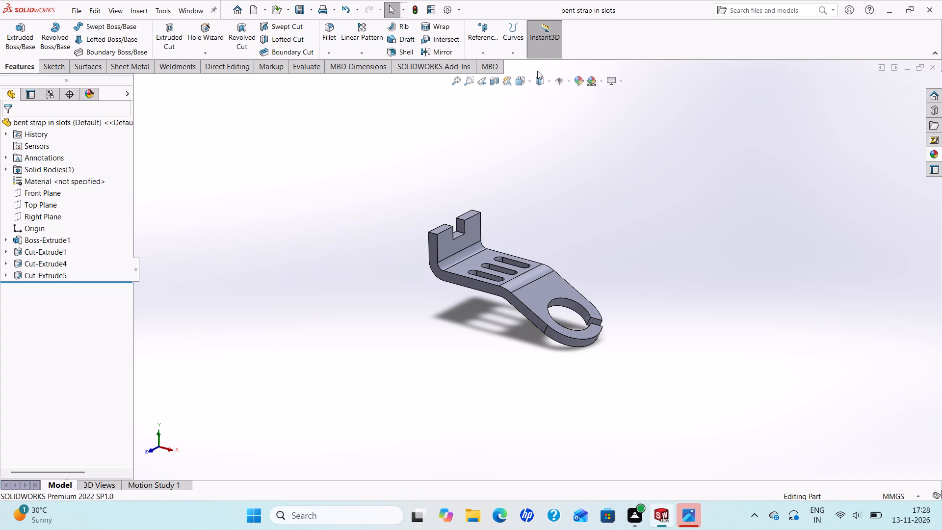
Apply a bright green colour from the standard swatches to the whole bent strap part.
left_click(578, 81)
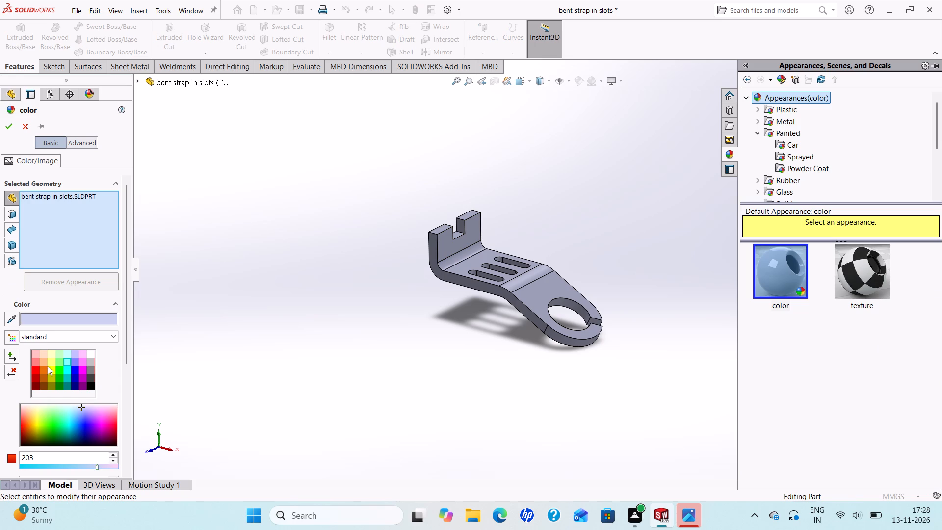
left_click(59, 364)
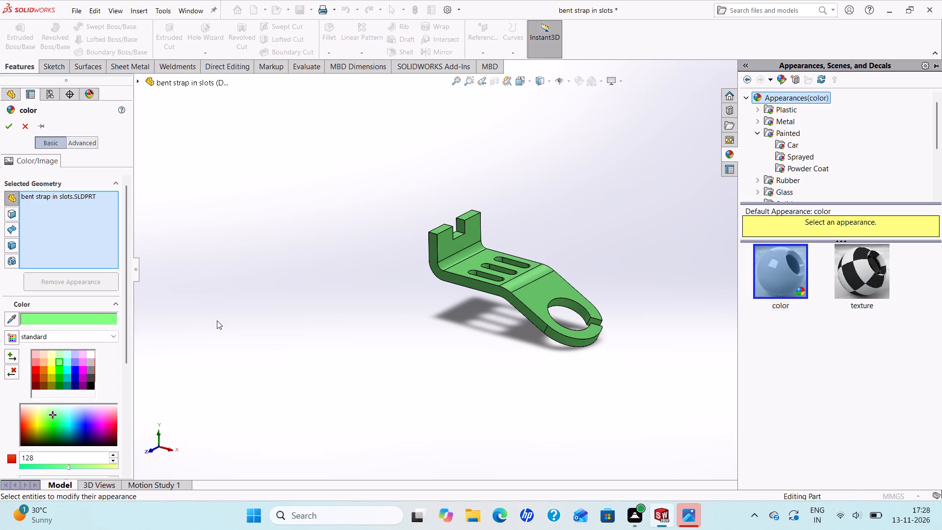
left_click(58, 370)
scroll(560, 260, "down", 2)
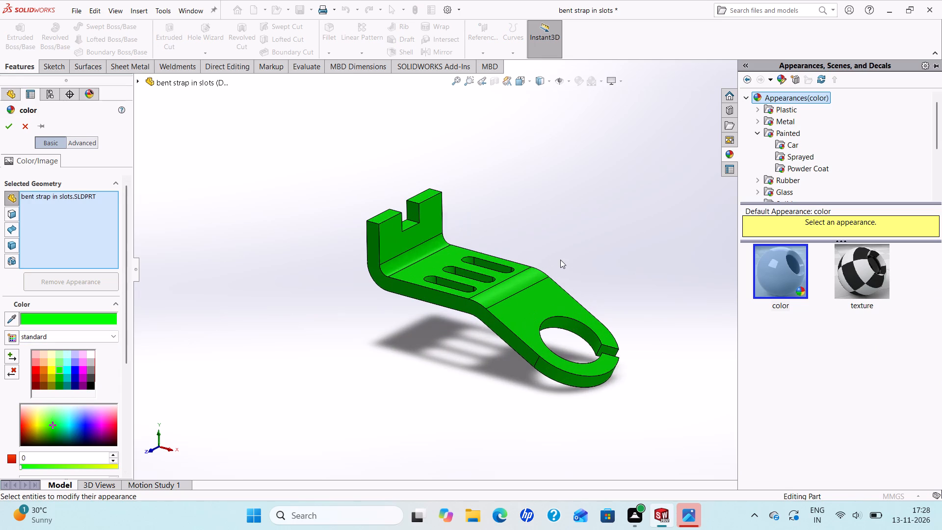
left_click(10, 129)
Inspect the green strap from above and below, checking its upright leg, slots and split ring end.
scroll(386, 302, "up", 3)
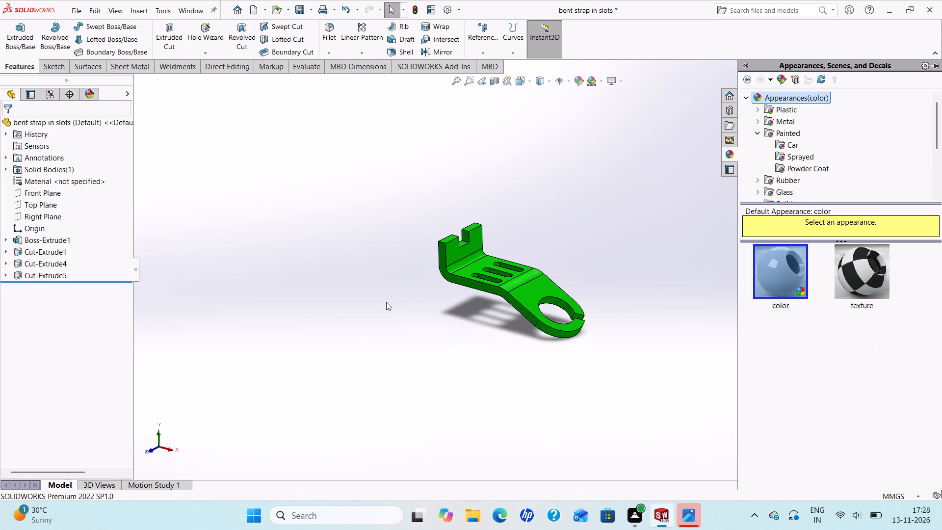
scroll(602, 323, "down", 2)
scroll(602, 323, "up", 3)
scroll(493, 280, "down", 3)
middle_click_drag(521, 275, 452, 242)
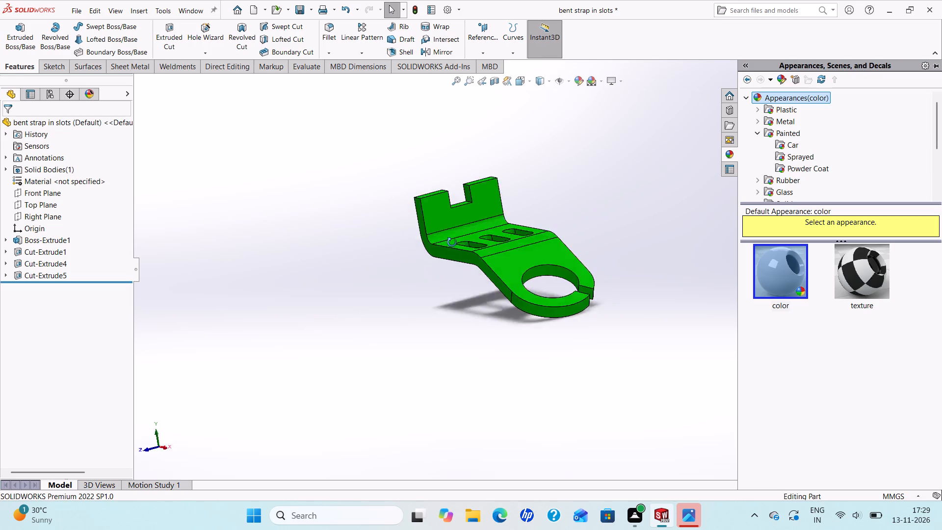
middle_click_drag(452, 242, 296, 202)
scroll(565, 247, "down", 2)
scroll(561, 250, "up", 2)
scroll(555, 236, "down", 2)
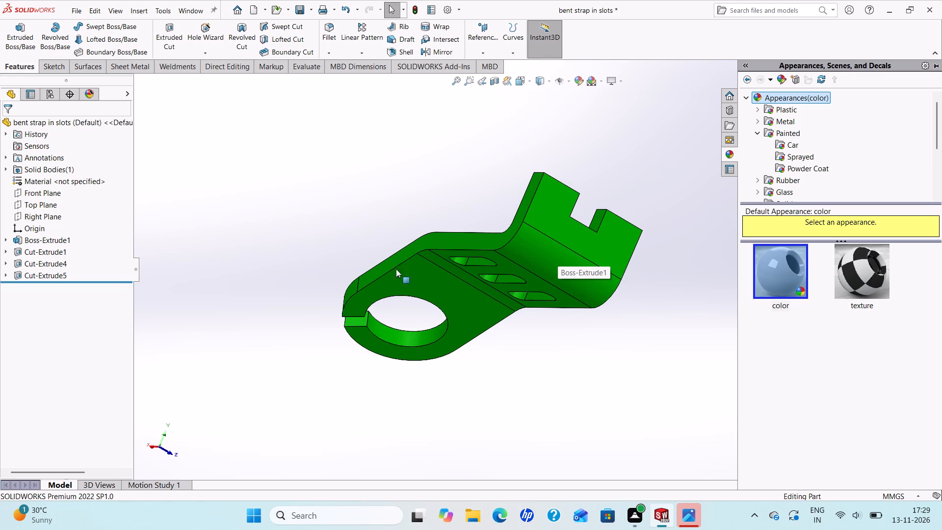
Save the recoloured bent strap part.
key("ctrl+s")
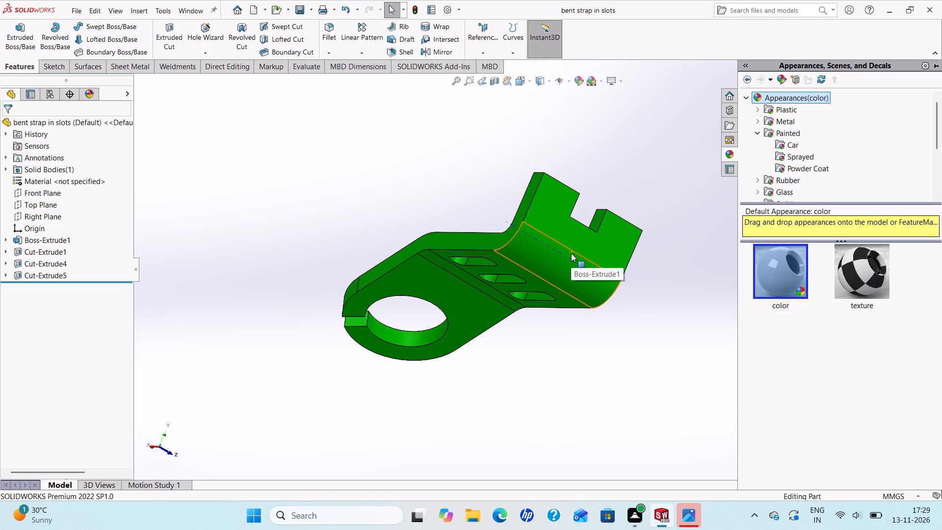
left_click(381, 155)
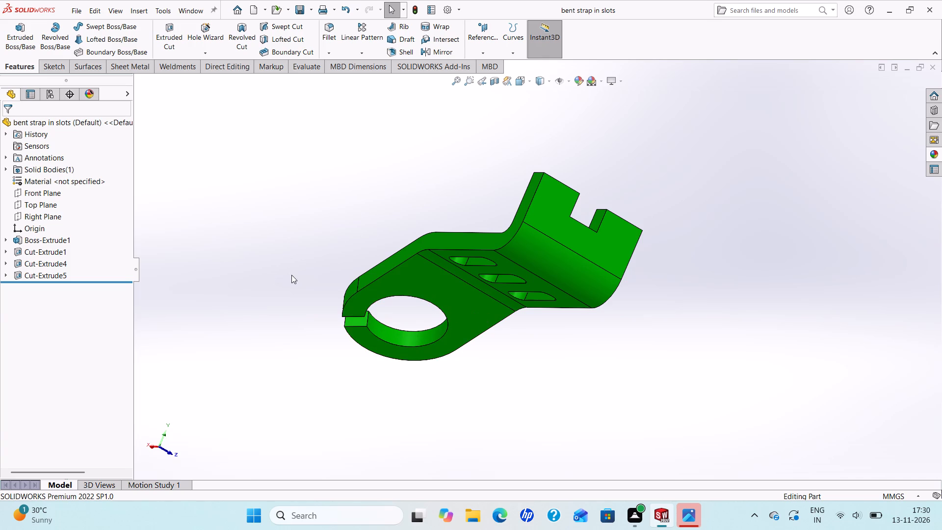
key("ctrl+s")
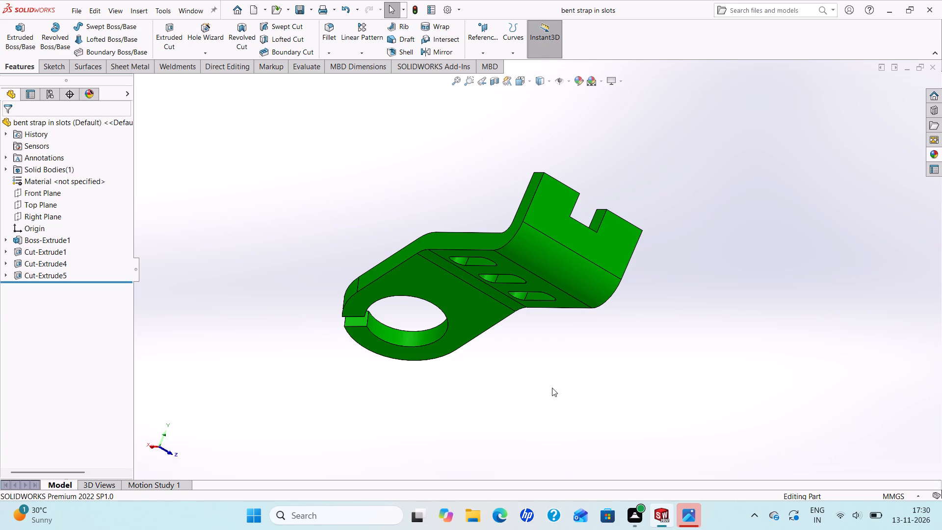
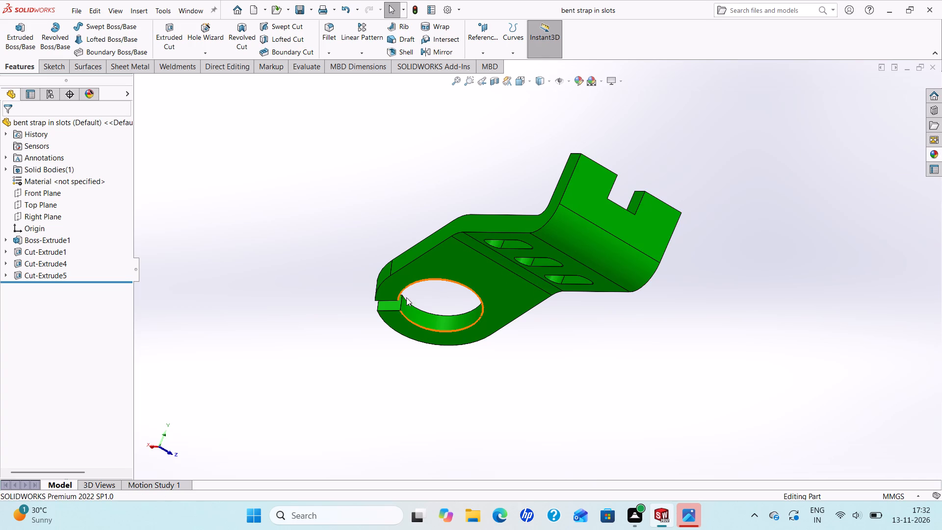
Examine the finished green strap from above, looking over its notched upright leg, three slots and split ring end.
middle_click_drag(511, 303, 479, 293)
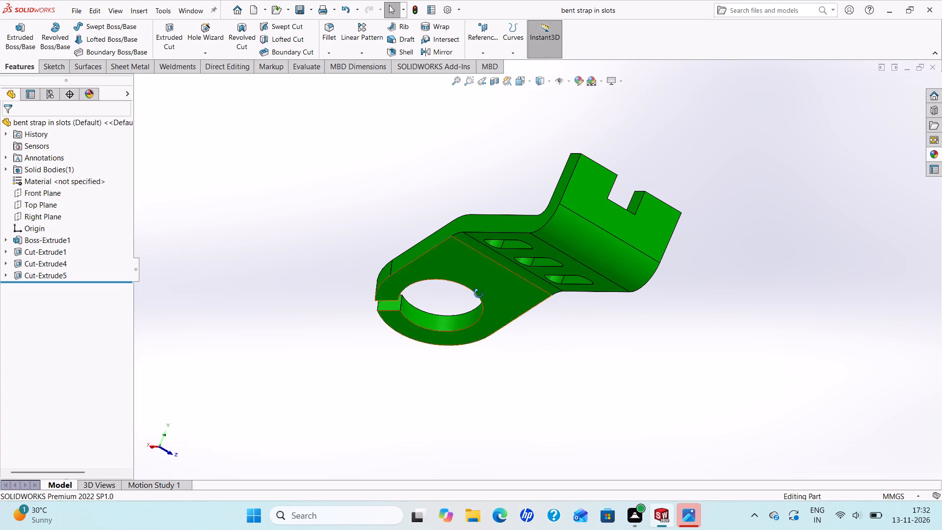
middle_click_drag(479, 293, 360, 302)
scroll(360, 302, "up", 3)
scroll(548, 259, "down", 2)
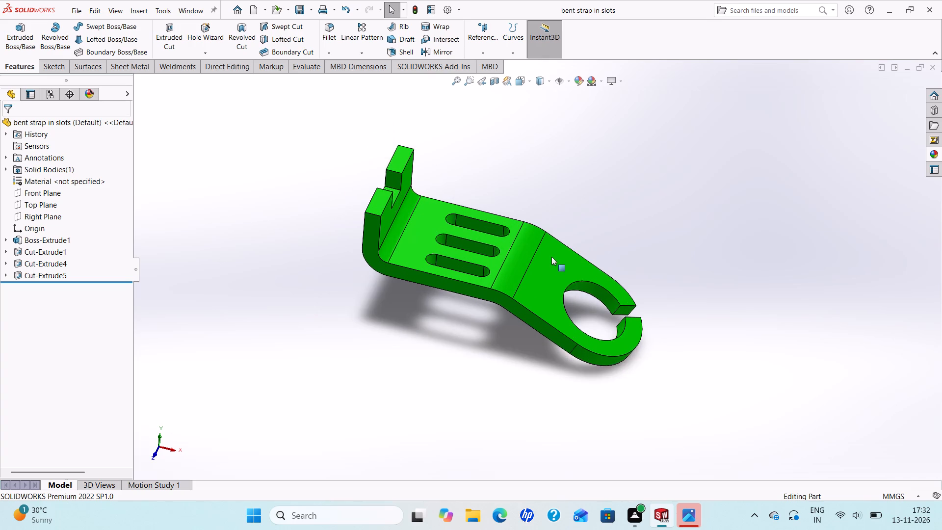
scroll(542, 256, "up", 2)
scroll(537, 248, "down", 1)
scroll(549, 242, "up", 1)
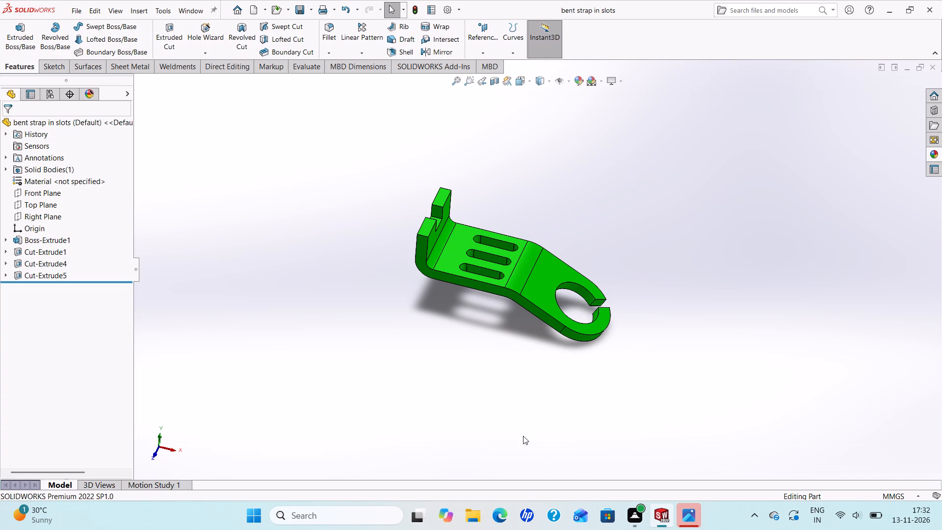
scroll(588, 291, "down", 1)
scroll(562, 278, "up", 1)
scroll(531, 251, "down", 1)
scroll(376, 299, "down", 1)
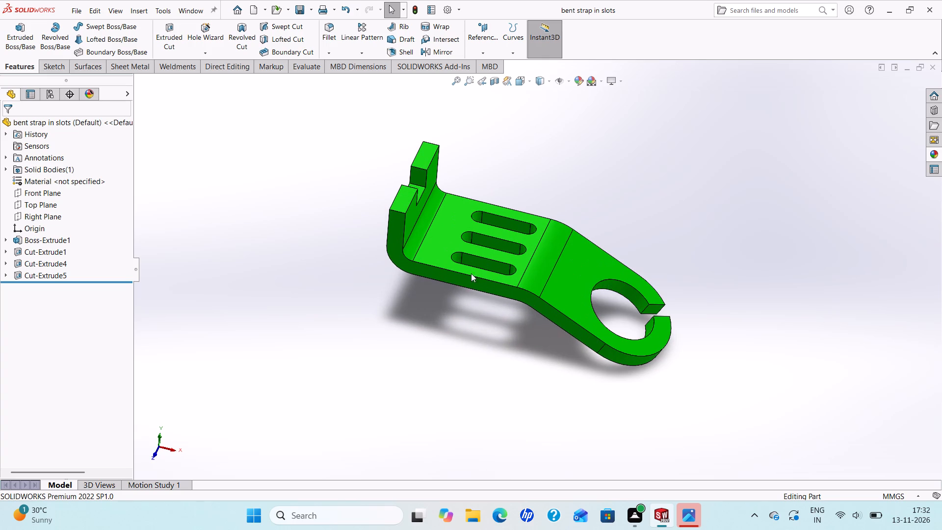
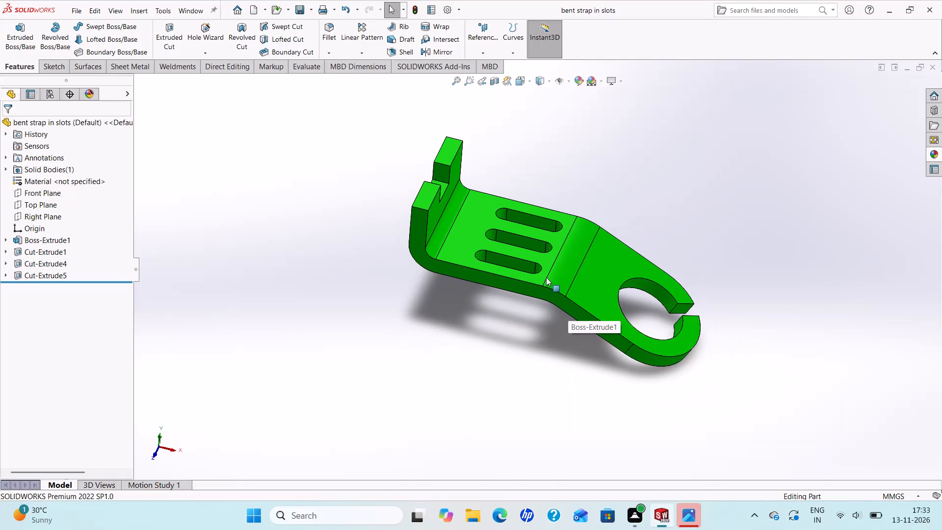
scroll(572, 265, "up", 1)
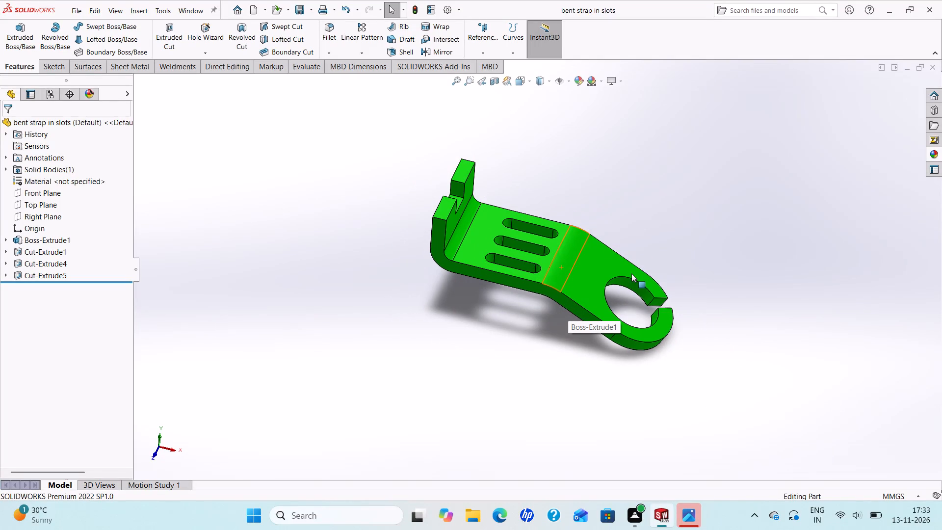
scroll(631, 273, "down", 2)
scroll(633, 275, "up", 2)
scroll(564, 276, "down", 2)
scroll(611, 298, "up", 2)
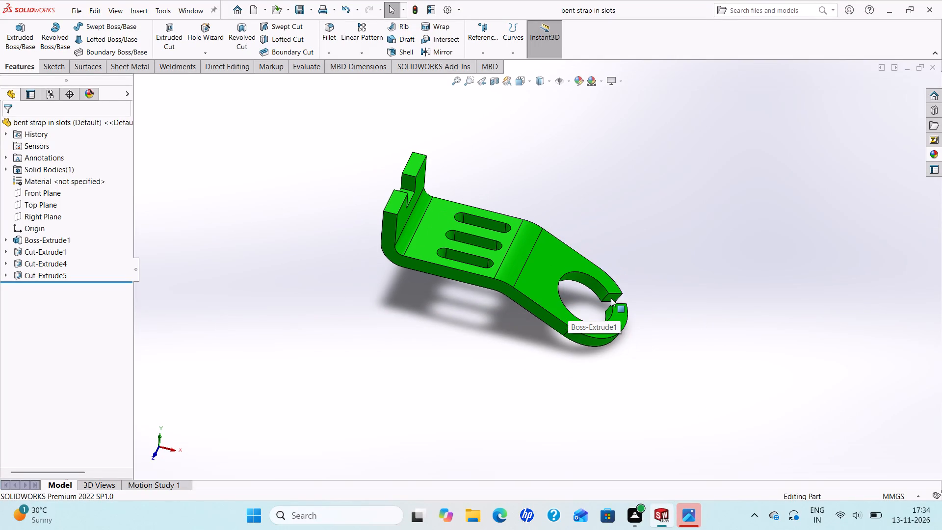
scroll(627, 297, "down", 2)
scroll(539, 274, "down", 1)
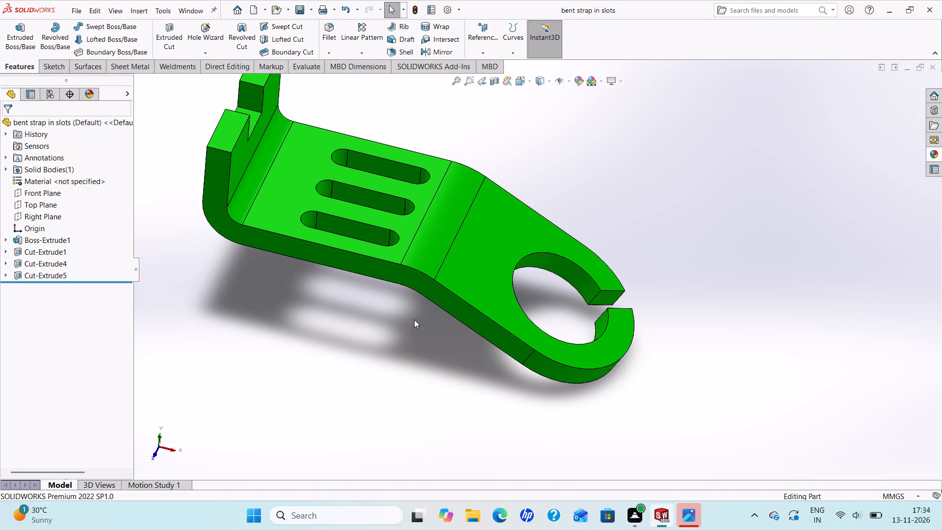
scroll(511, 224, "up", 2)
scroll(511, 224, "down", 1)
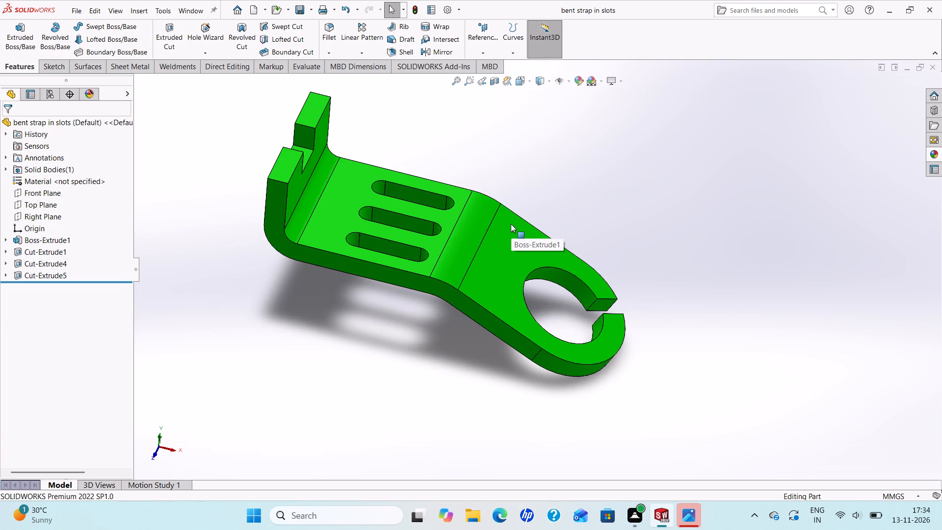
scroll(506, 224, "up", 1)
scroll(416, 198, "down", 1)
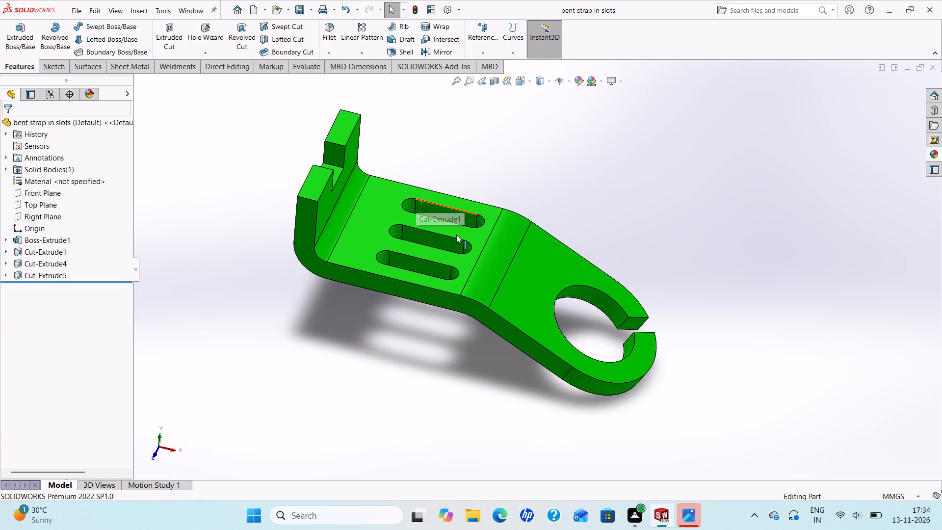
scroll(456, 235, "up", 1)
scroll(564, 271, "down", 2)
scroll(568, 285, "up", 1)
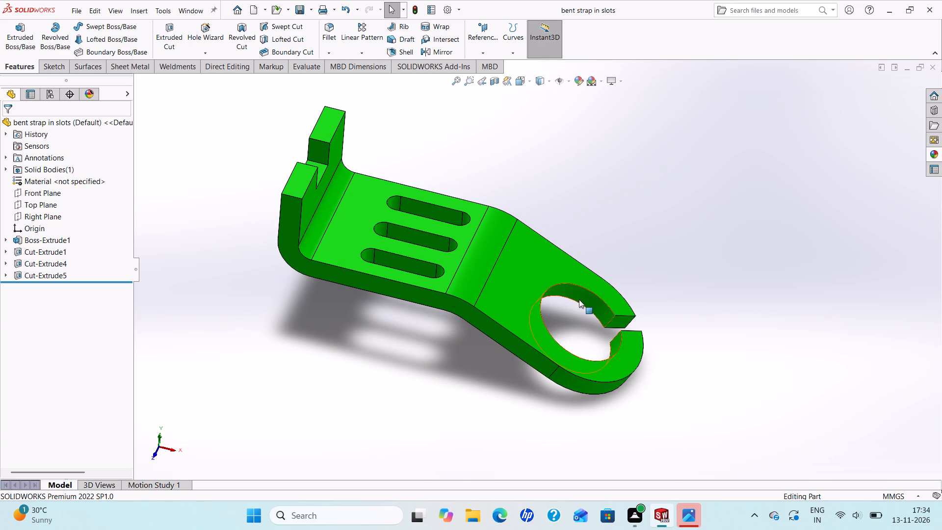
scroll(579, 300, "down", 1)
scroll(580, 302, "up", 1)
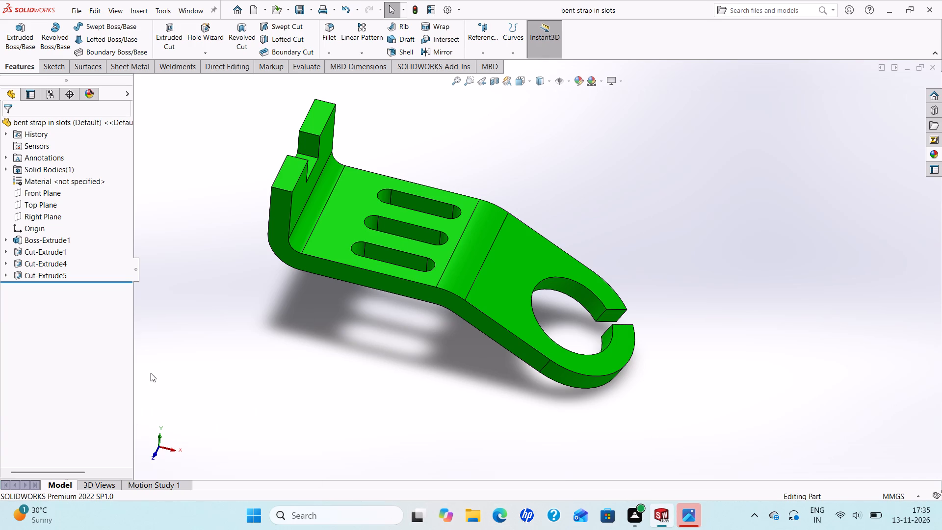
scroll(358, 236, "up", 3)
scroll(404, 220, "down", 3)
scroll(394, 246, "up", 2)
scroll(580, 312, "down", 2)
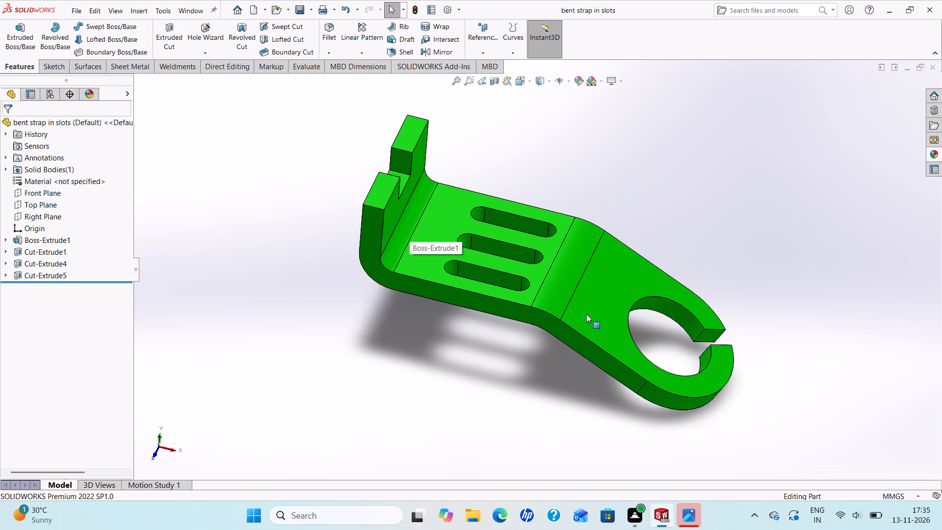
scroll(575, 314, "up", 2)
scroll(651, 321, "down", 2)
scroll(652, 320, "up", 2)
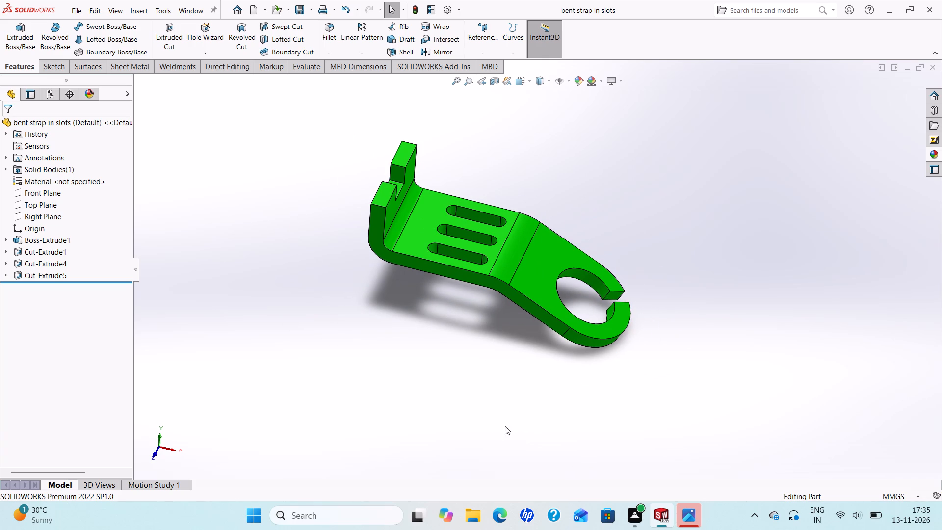
Save the finished bent strap part under its existing file name.
key("ctrl+s")
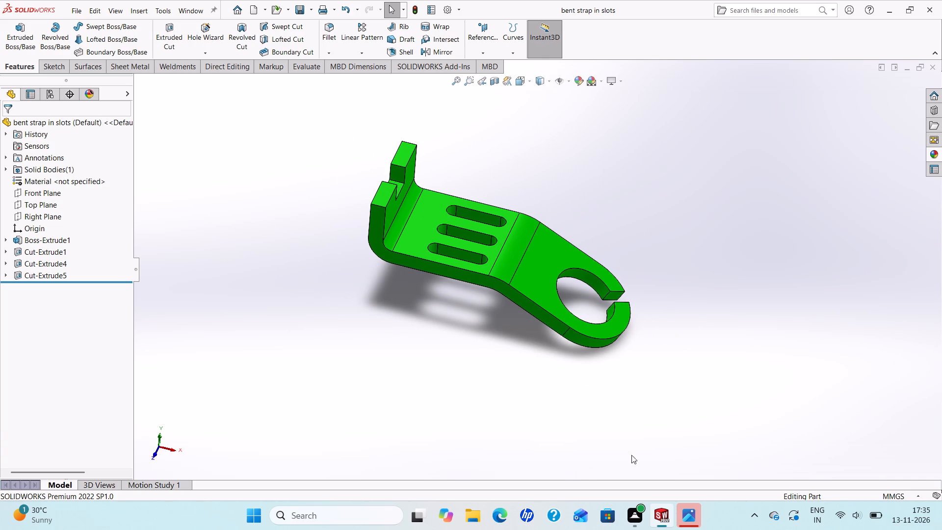
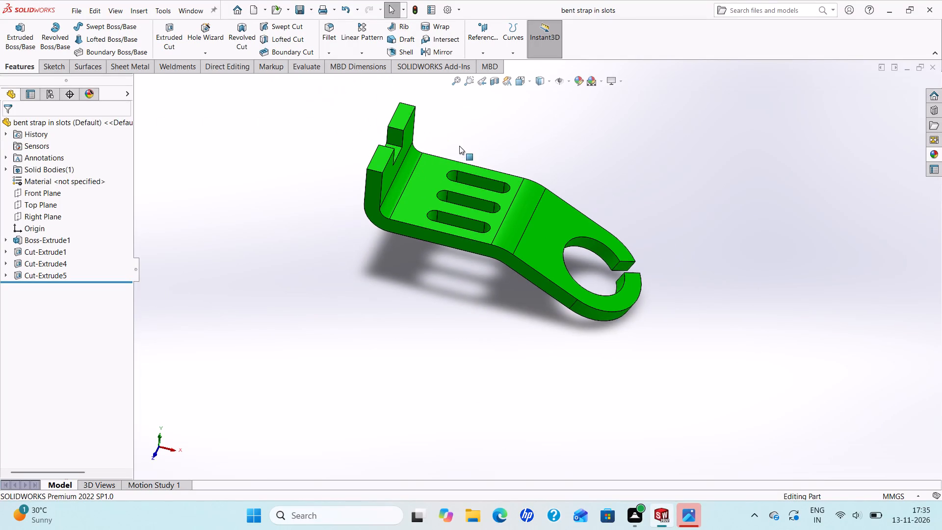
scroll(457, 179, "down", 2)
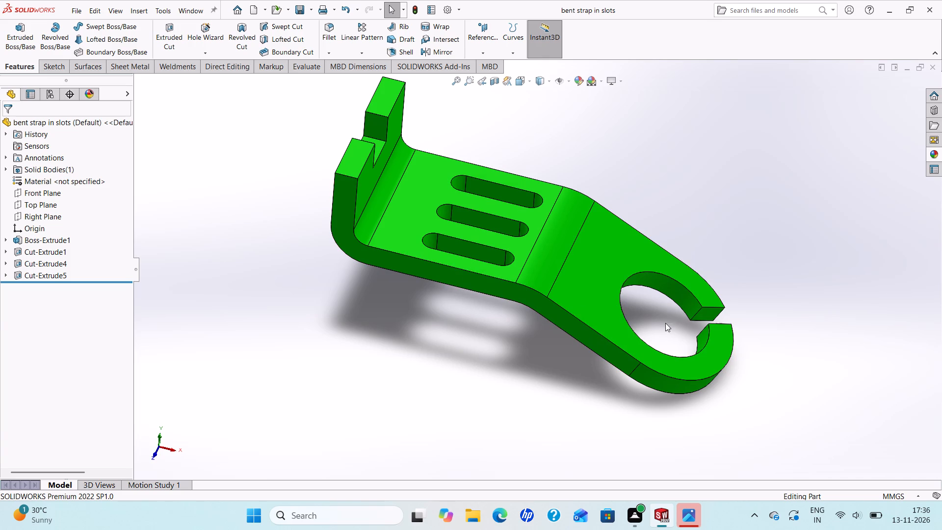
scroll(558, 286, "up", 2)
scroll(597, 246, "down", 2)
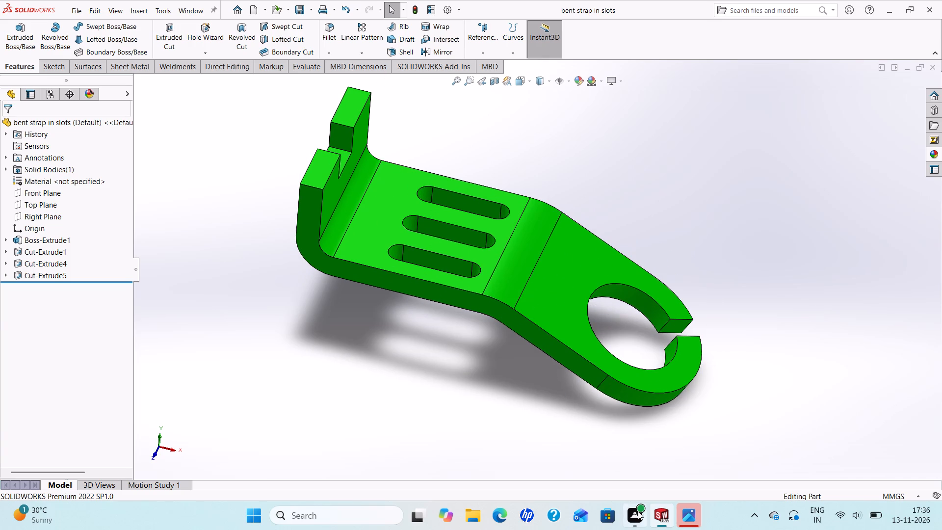